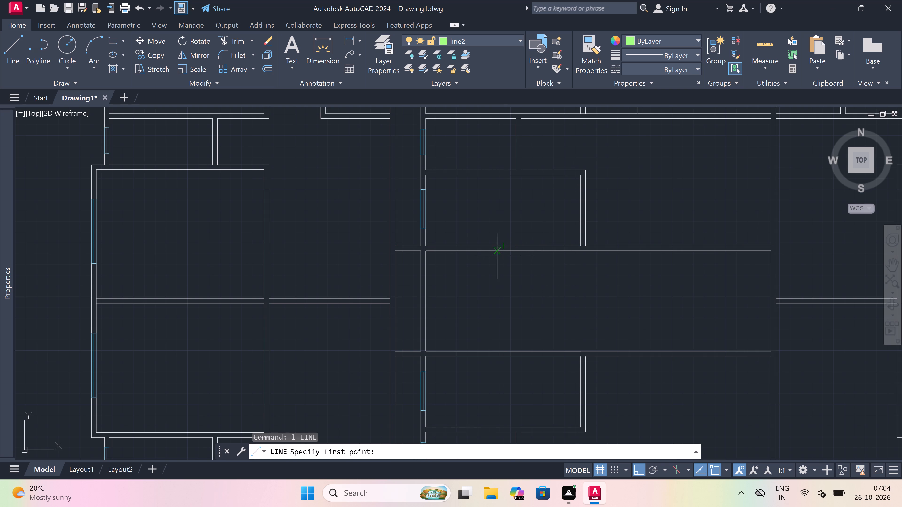
Draw two vertical lines across the west part of the long central room, joined by a horizontal line at mid-height.
{"action": "left_click_drag", "start_coordinate": [457, 249], "coordinate": [457, 250]}
{"action": "left_click_drag", "start_coordinate": [457, 250], "coordinate": [457, 251]}
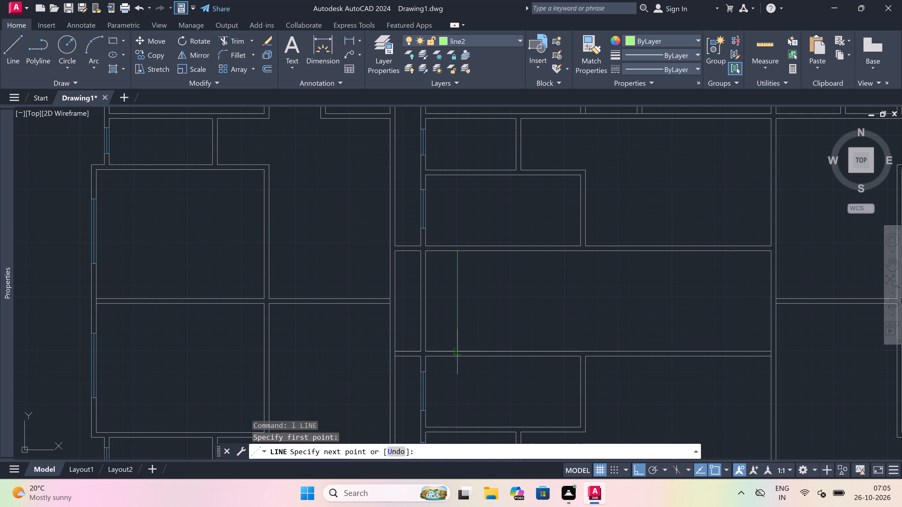
{"action": "left_click_drag", "start_coordinate": [459, 352], "coordinate": [459, 347]}
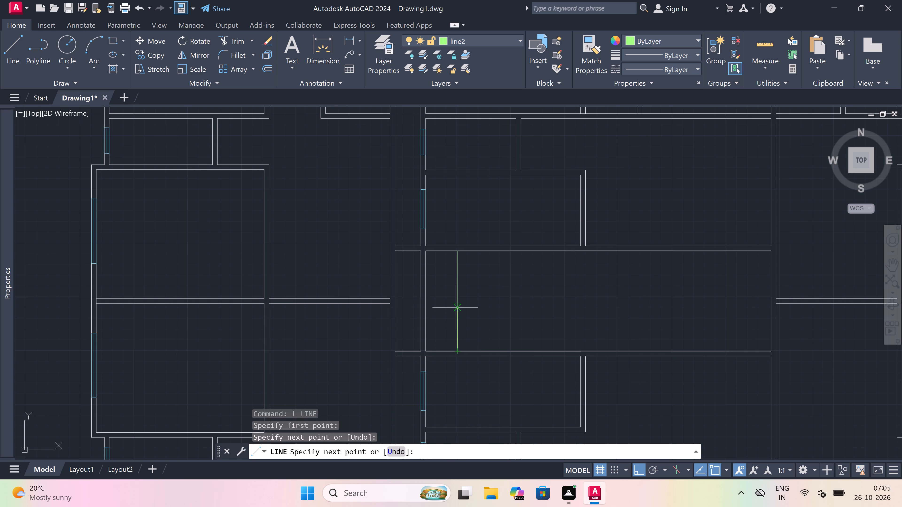
{"action": "left_click", "coordinate": [457, 300]}
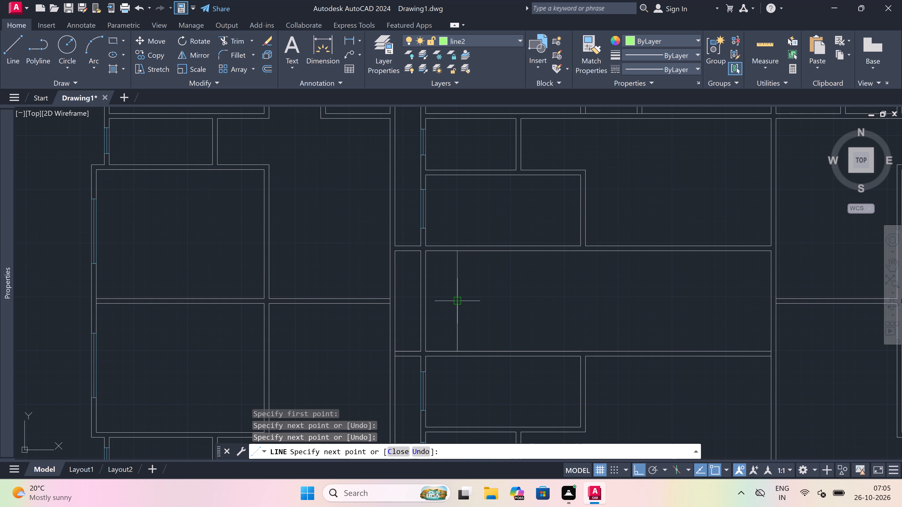
{"action": "left_click", "coordinate": [571, 297]}
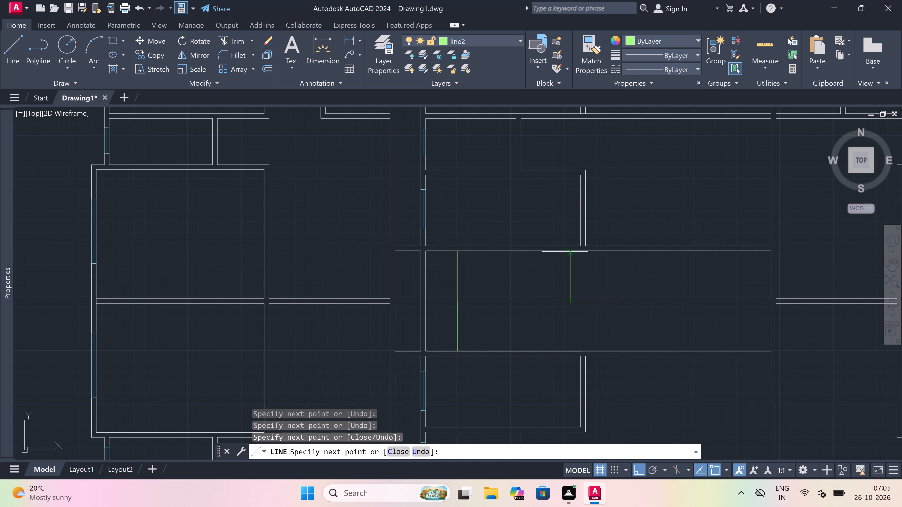
{"action": "left_click_drag", "start_coordinate": [573, 252], "coordinate": [574, 254]}
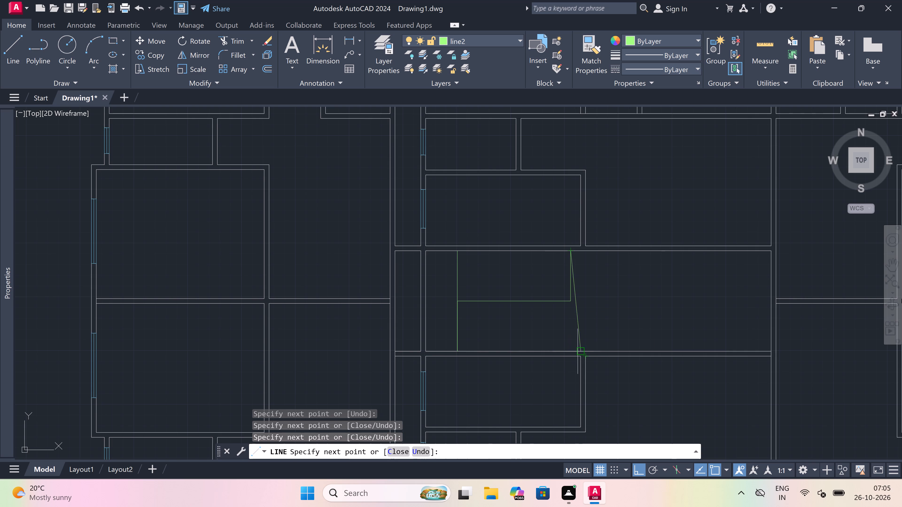
{"action": "left_click", "coordinate": [568, 347]}
{"action": "key", "text": "Escape"}
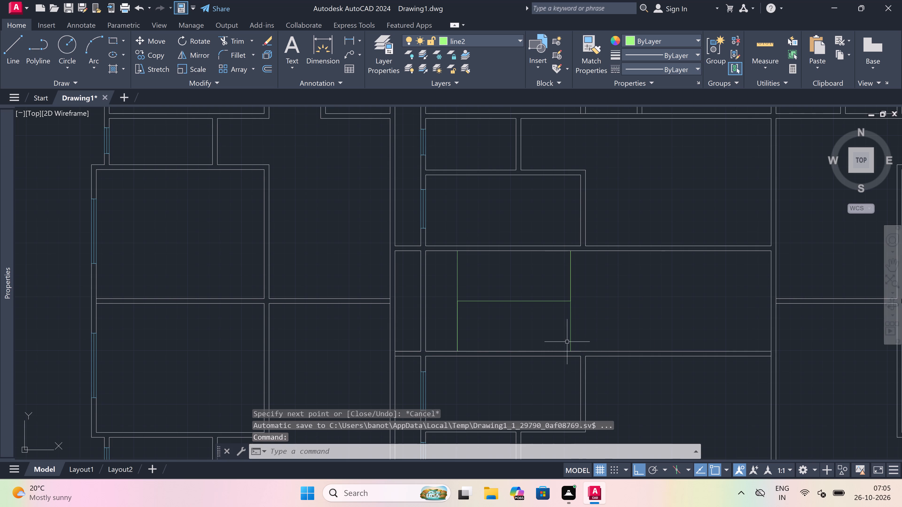
Draw a rectangle slightly inset within the southern bay between the two new vertical lines.
{"action": "scroll", "coordinate": [505, 342], "scroll_direction": "up", "scroll_amount": 2}
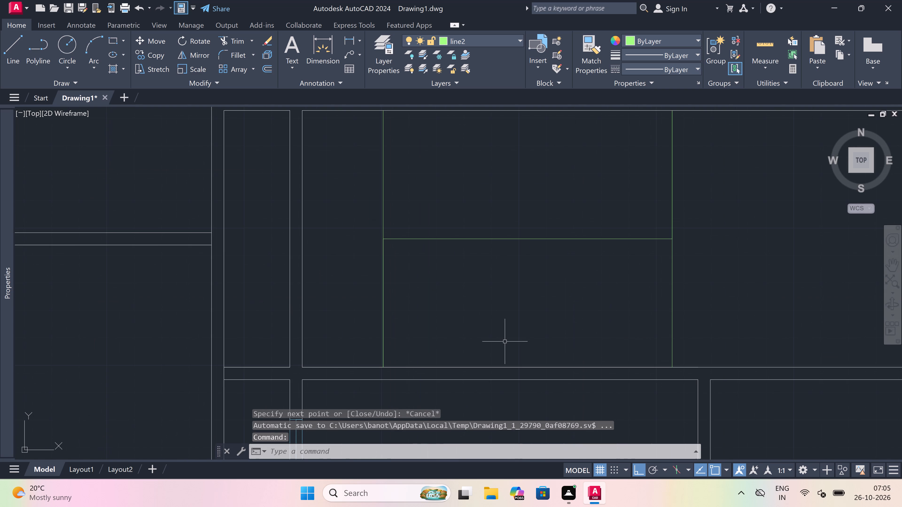
{"action": "key", "text": "r"}
{"action": "key", "text": "e"}
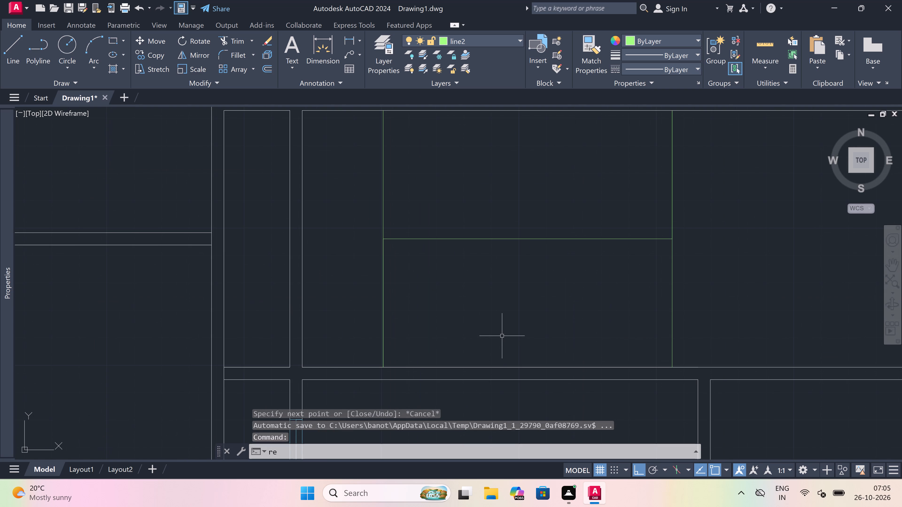
{"action": "key", "text": "c"}
{"action": "key", "text": "space"}
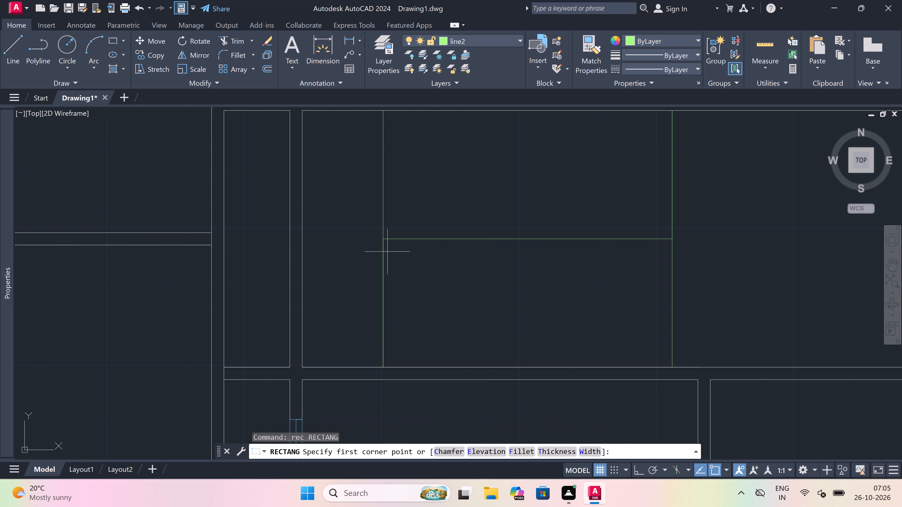
{"action": "left_click", "coordinate": [390, 248]}
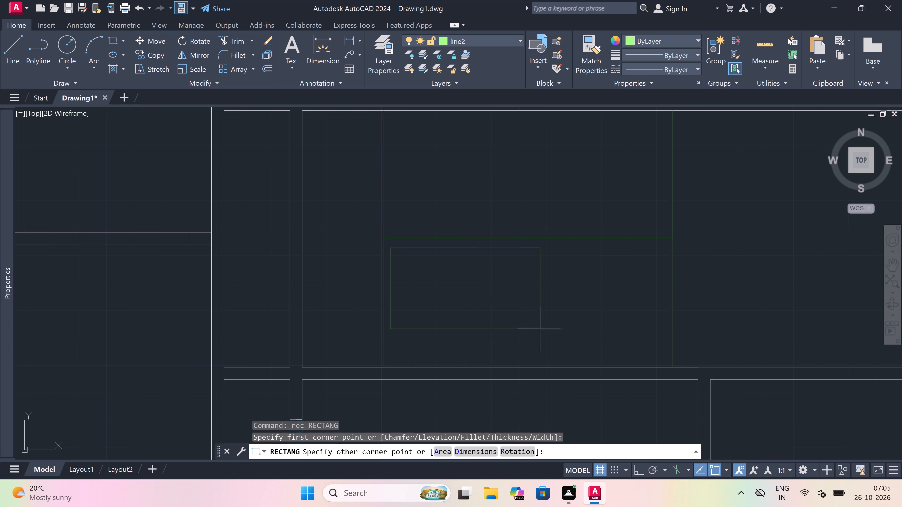
{"action": "left_click", "coordinate": [663, 359]}
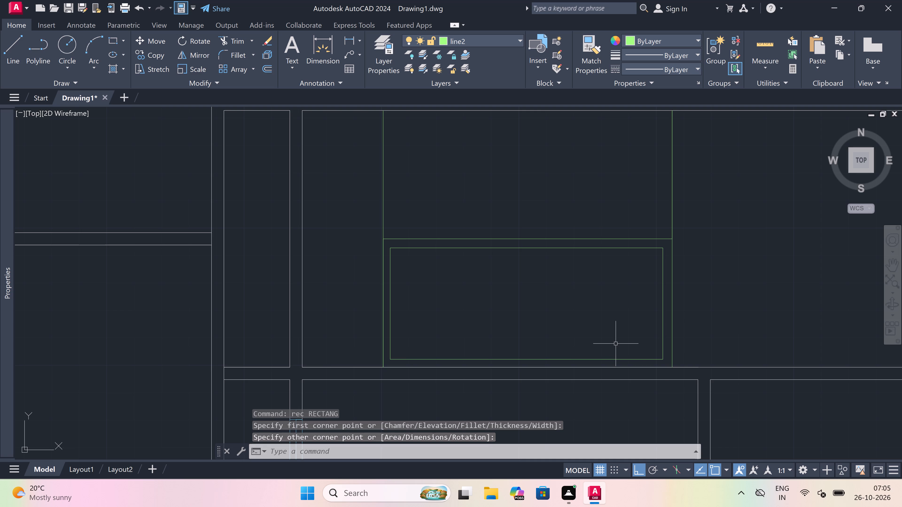
Draw both corner-to-corner diagonals inside the inset rectangle to form a cross.
{"action": "key", "text": "l"}
{"action": "key", "text": "space"}
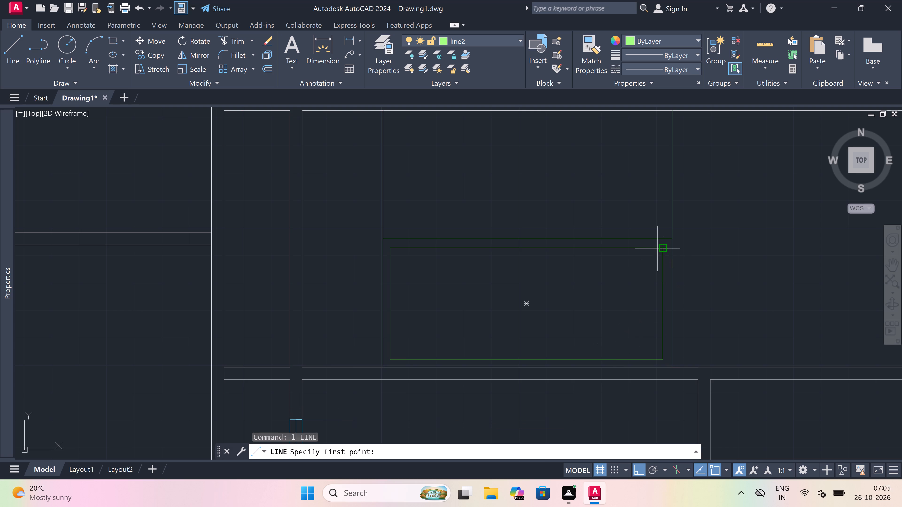
{"action": "left_click_drag", "start_coordinate": [667, 251], "coordinate": [667, 254]}
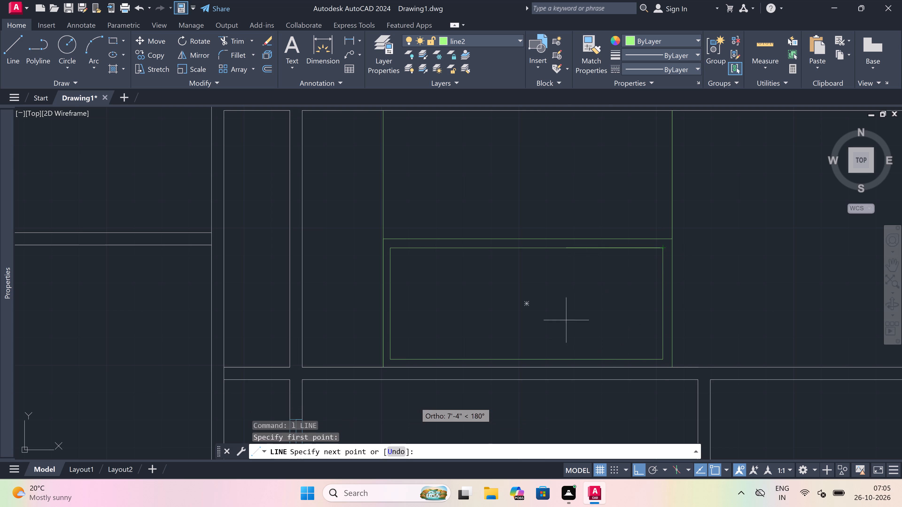
{"action": "left_click", "coordinate": [394, 357]}
{"action": "key", "text": "Escape"}
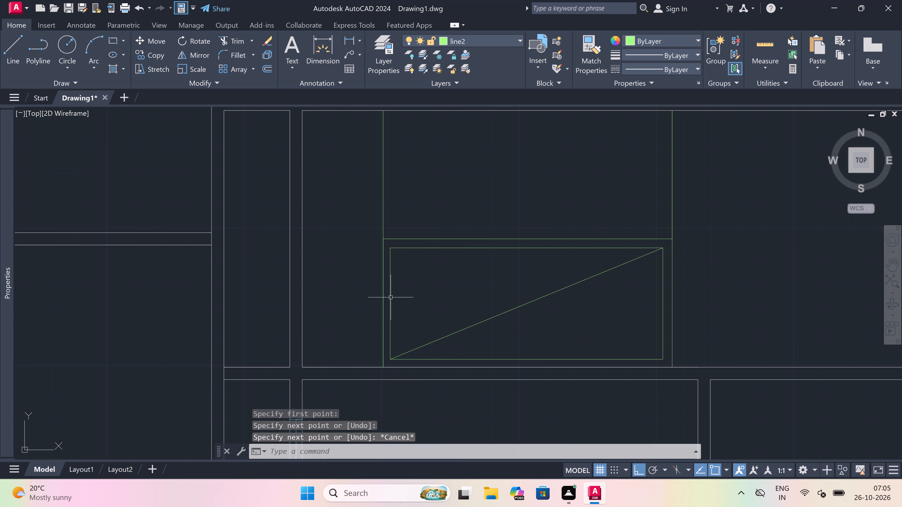
{"action": "key", "text": "space"}
{"action": "left_click_drag", "start_coordinate": [389, 249], "coordinate": [393, 251]}
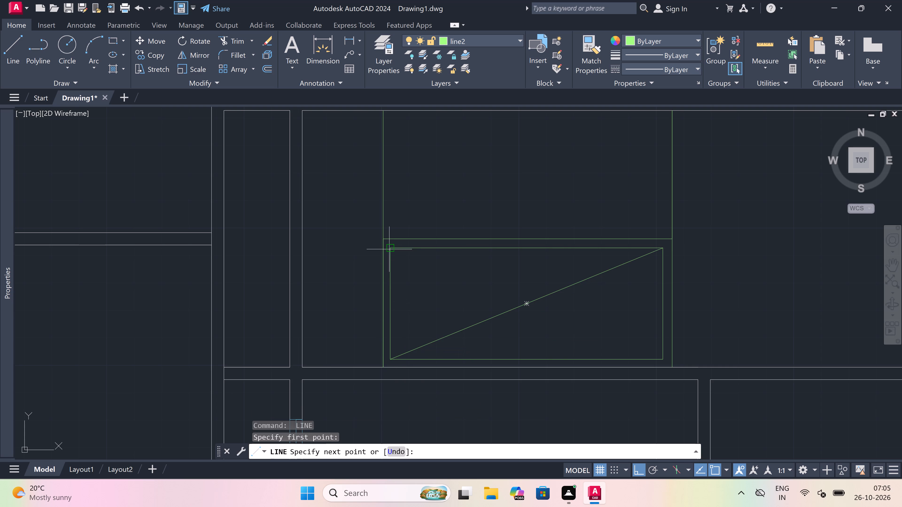
{"action": "left_click", "coordinate": [665, 357]}
{"action": "key", "text": "Escape"}
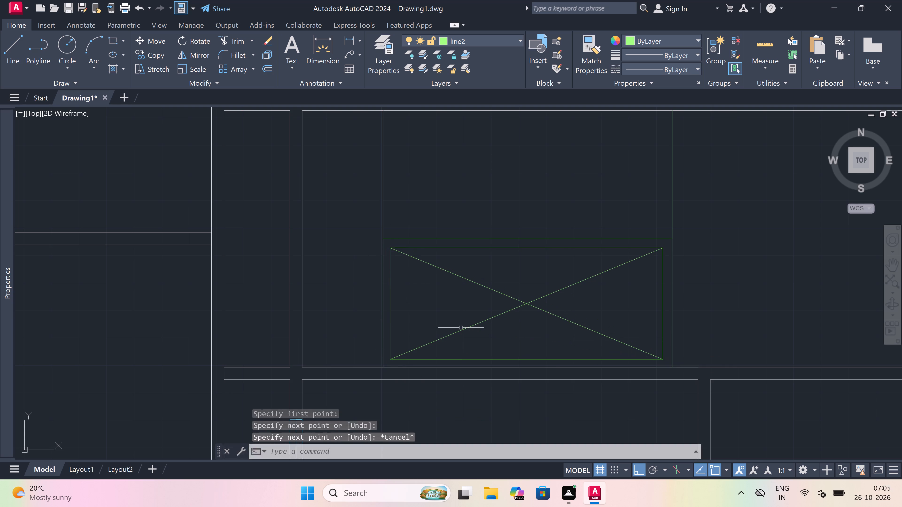
Draw another vertical line across the room east of the crossed rectangle, with a horizontal line about 6'-10" long running east from its midpoint.
{"action": "scroll", "coordinate": [461, 327], "scroll_direction": "down", "scroll_amount": 4}
{"action": "scroll", "coordinate": [470, 314], "scroll_direction": "up", "scroll_amount": 3}
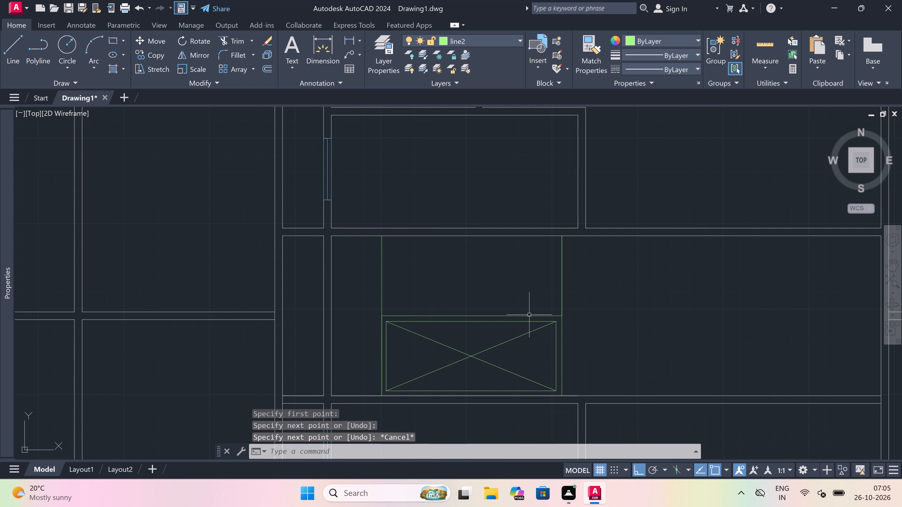
{"action": "key", "text": "space"}
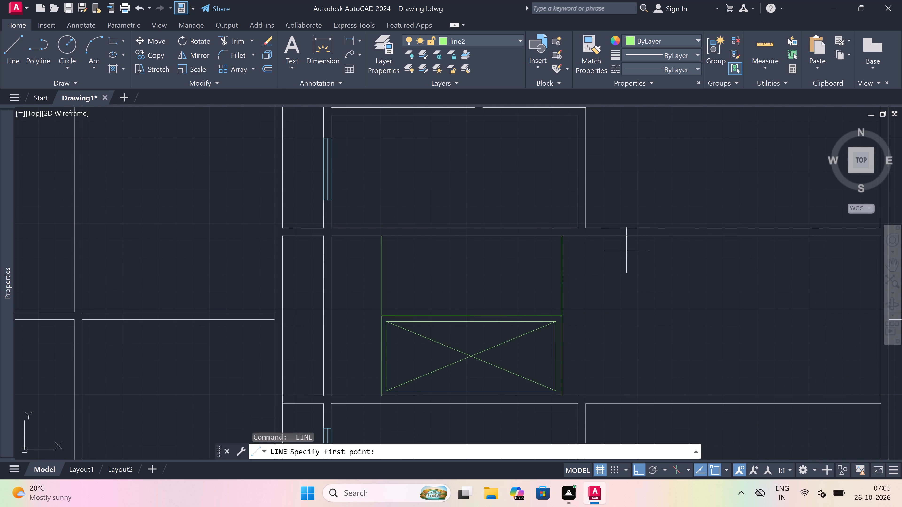
{"action": "left_click", "coordinate": [609, 234]}
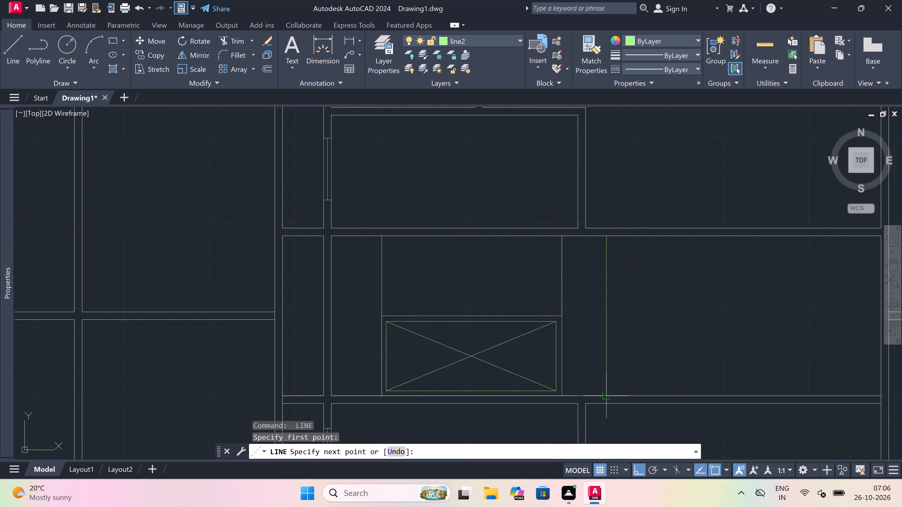
{"action": "left_click_drag", "start_coordinate": [610, 395], "coordinate": [610, 384]}
{"action": "left_click", "coordinate": [604, 315]}
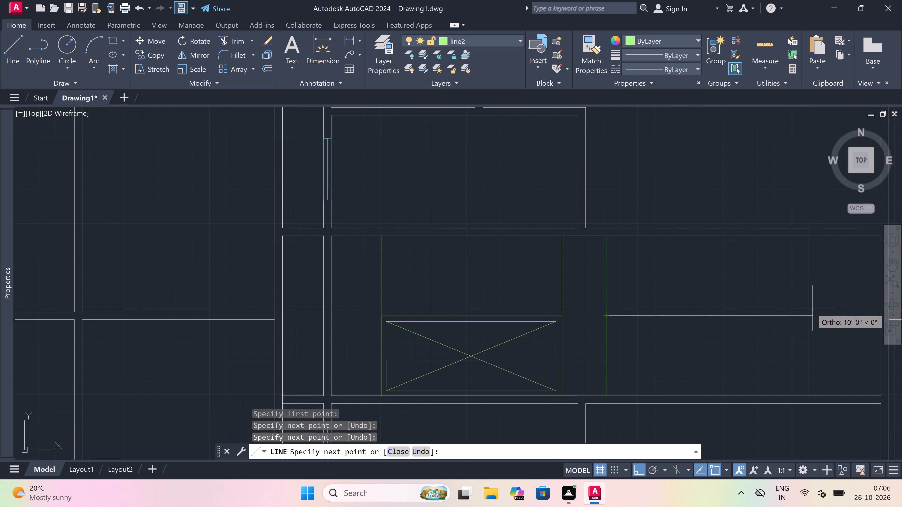
{"action": "scroll", "coordinate": [757, 320], "scroll_direction": "down", "scroll_amount": 2}
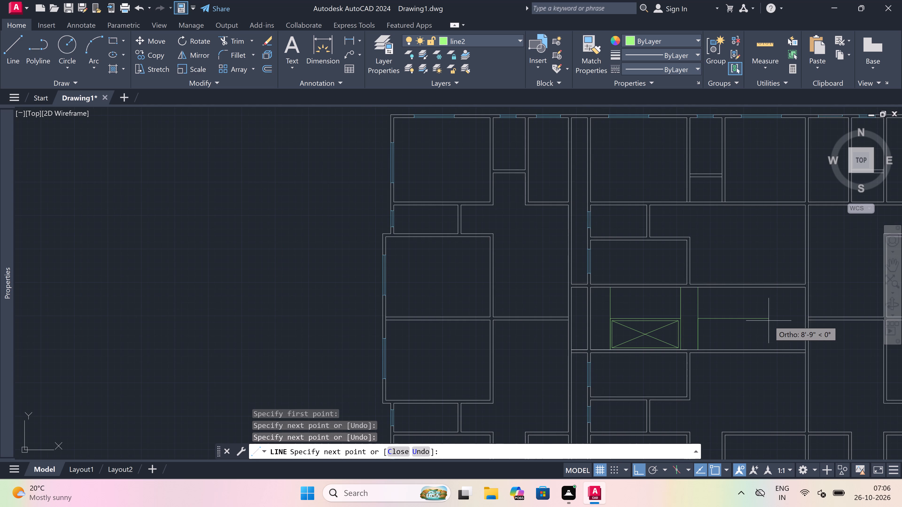
{"action": "scroll", "coordinate": [768, 321], "scroll_direction": "up", "scroll_amount": 1}
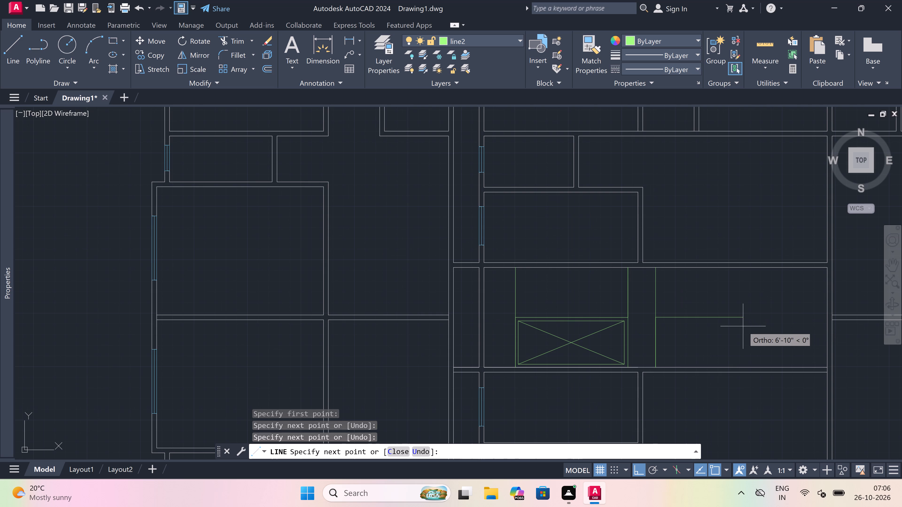
{"action": "left_click", "coordinate": [741, 319]}
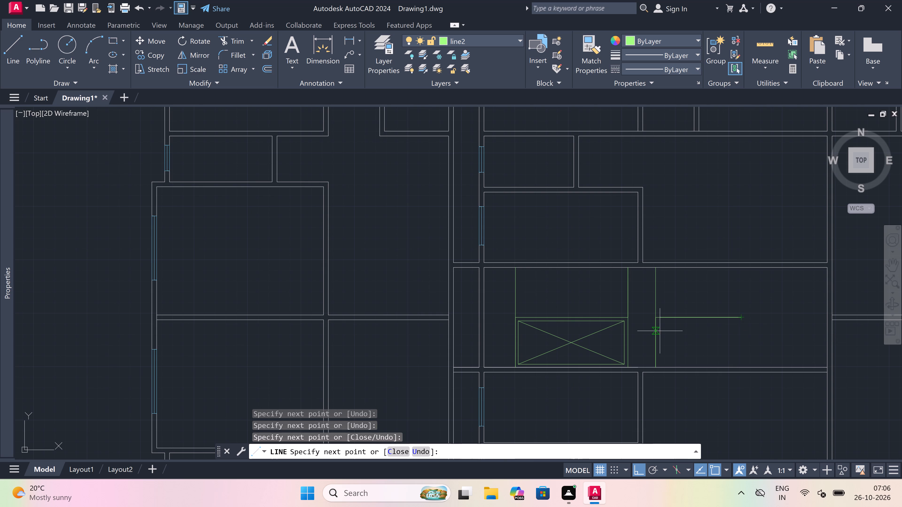
{"action": "key", "text": "Escape"}
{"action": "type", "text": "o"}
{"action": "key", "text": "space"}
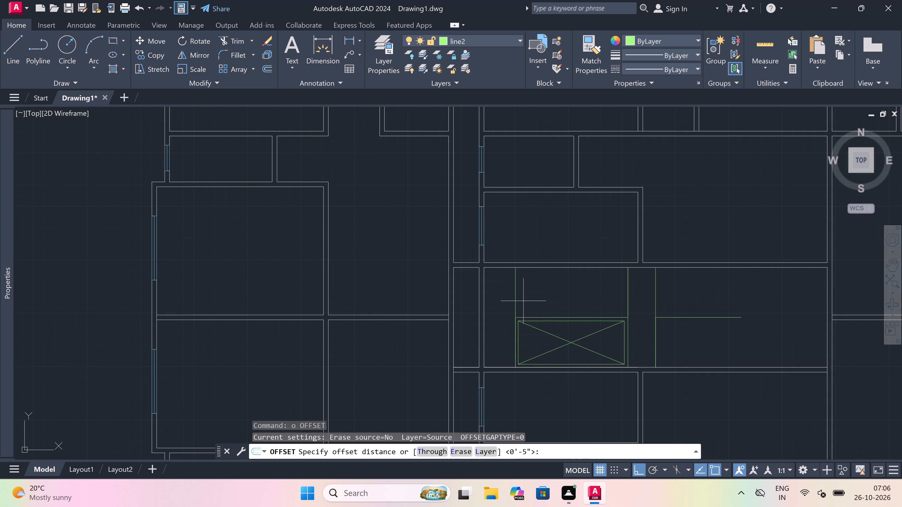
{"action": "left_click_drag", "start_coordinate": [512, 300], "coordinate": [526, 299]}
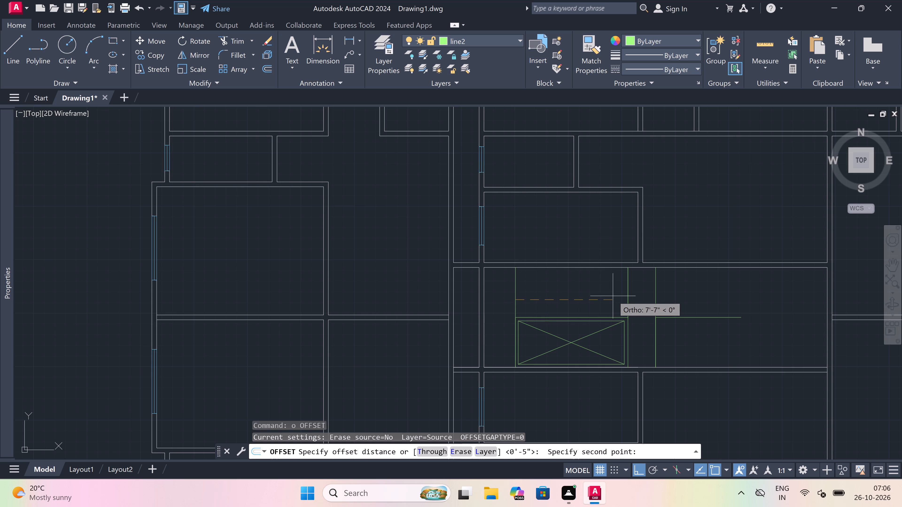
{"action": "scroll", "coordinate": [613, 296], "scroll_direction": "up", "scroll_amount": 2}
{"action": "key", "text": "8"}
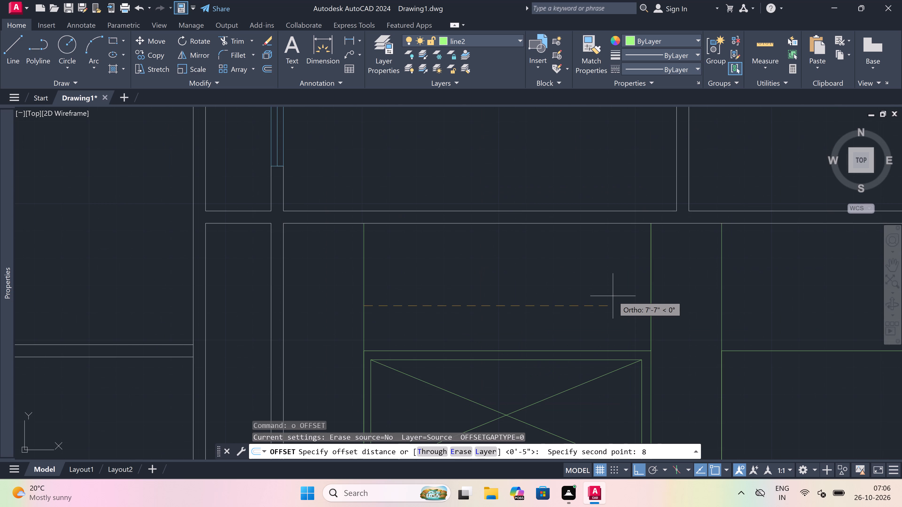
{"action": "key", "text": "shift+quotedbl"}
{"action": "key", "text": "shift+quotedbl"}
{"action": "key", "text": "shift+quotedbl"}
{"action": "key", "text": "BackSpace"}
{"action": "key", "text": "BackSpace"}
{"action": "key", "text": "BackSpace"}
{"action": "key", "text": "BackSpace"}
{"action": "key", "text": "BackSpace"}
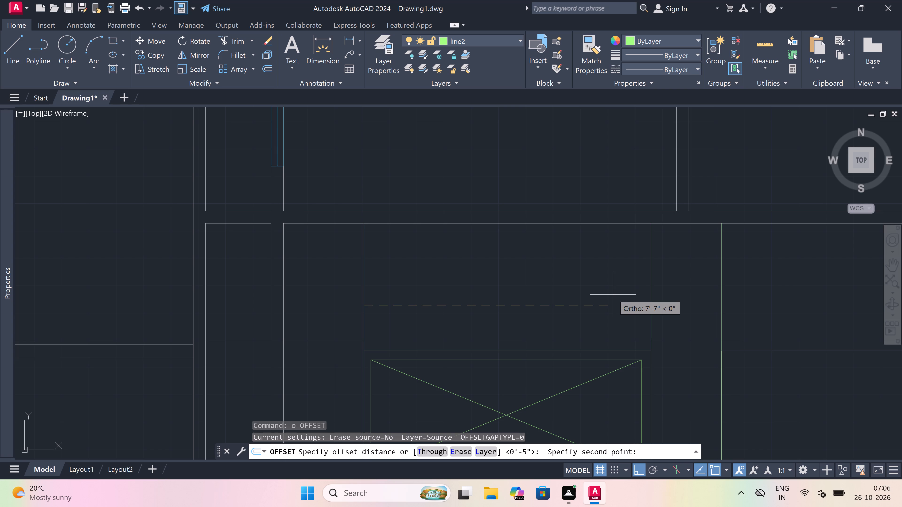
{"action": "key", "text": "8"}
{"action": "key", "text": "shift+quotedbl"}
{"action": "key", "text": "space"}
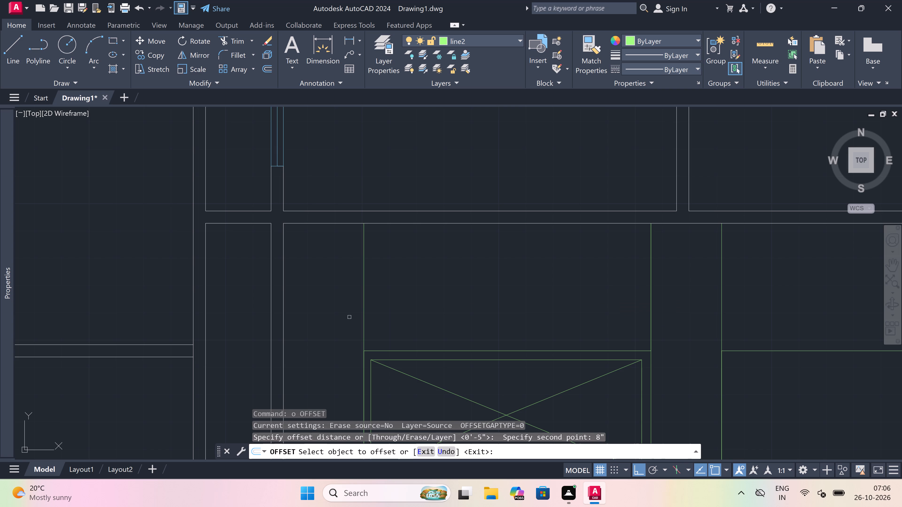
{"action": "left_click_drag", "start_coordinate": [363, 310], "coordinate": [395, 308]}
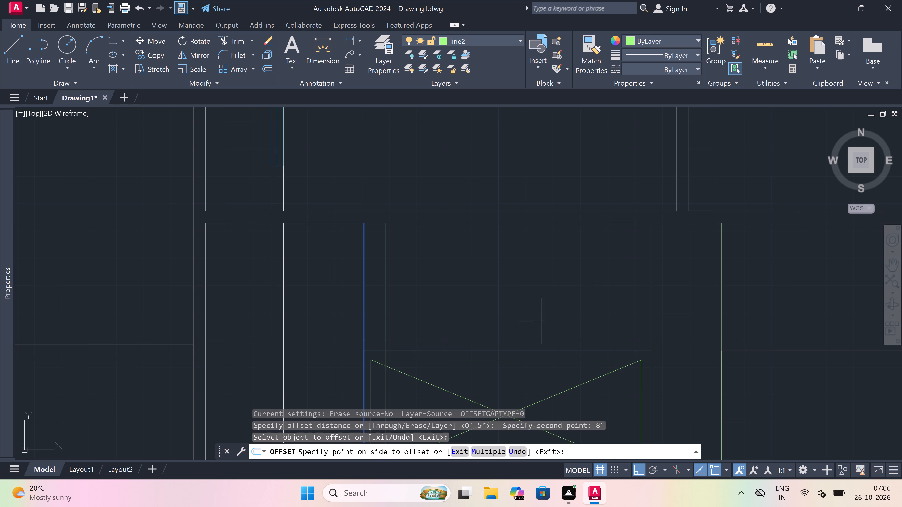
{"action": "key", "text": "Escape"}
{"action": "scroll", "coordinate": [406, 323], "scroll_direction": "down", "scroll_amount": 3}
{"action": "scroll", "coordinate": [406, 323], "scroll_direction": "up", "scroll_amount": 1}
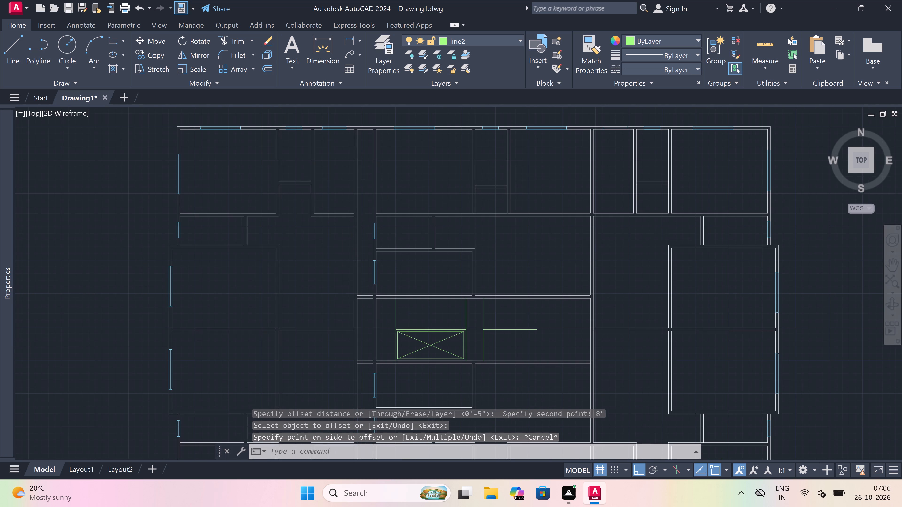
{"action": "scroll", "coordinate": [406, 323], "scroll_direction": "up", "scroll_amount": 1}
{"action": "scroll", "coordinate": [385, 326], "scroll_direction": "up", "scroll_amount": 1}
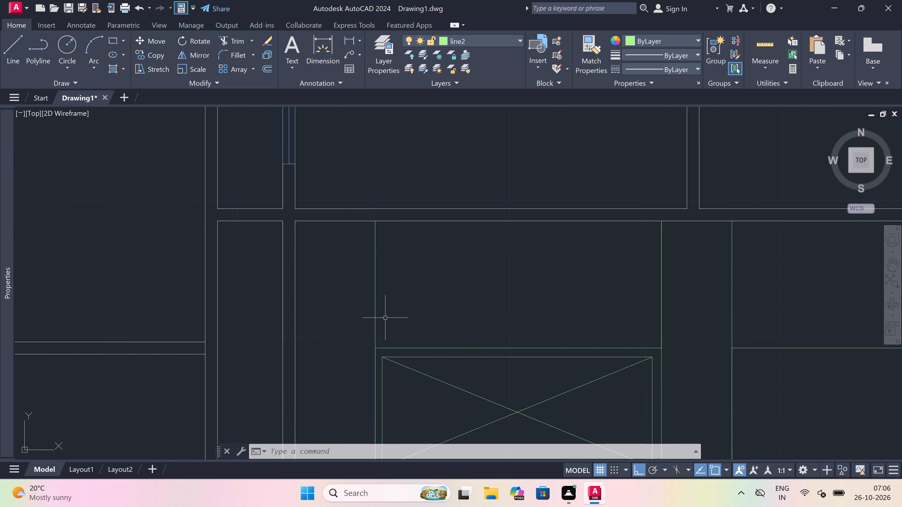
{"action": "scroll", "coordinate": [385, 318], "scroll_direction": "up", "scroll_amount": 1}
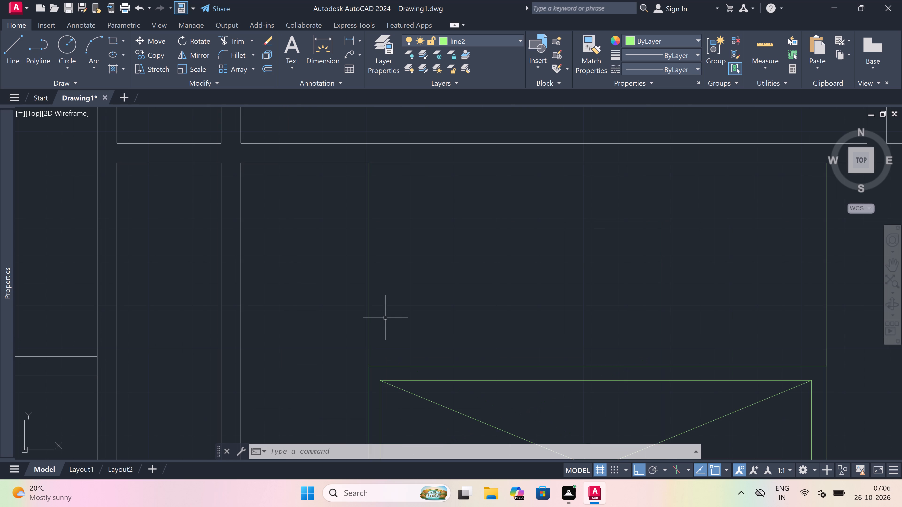
Draw a vertical dividing line in the bay north of the crossed rectangle, 8" east of its west line, ending at the mid-height horizontal line.
{"action": "key", "text": "space"}
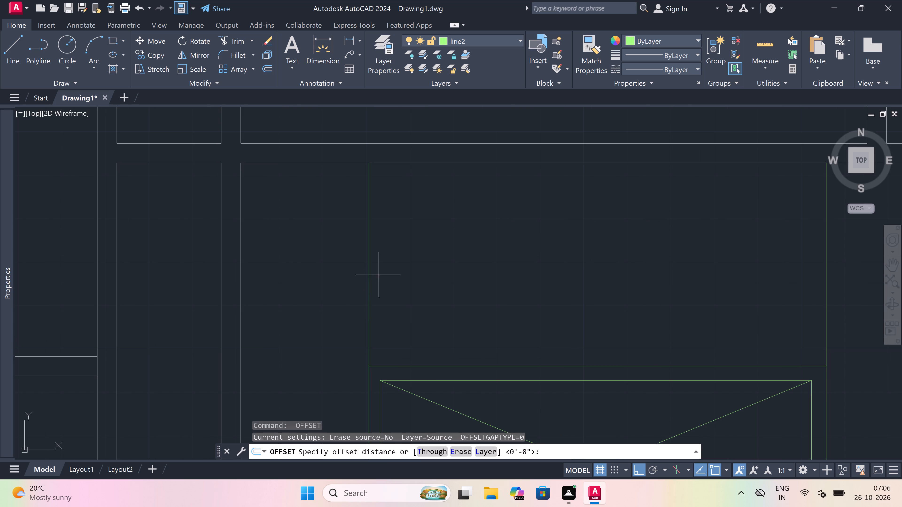
{"action": "key", "text": "Escape"}
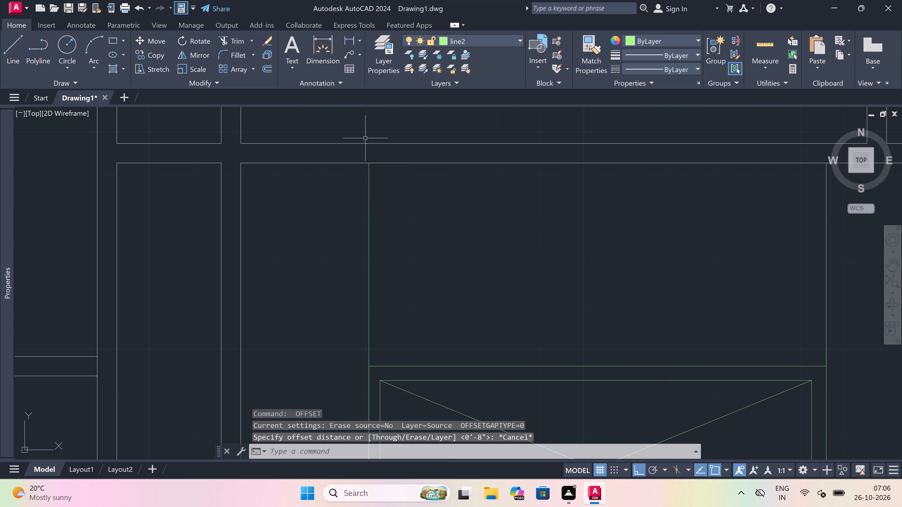
{"action": "key", "text": "l"}
{"action": "key", "text": "space"}
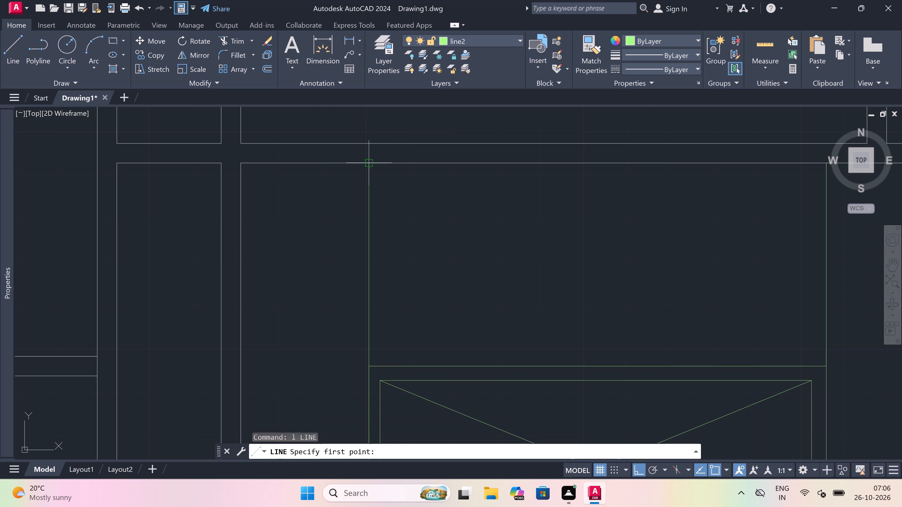
{"action": "left_click", "coordinate": [367, 164]}
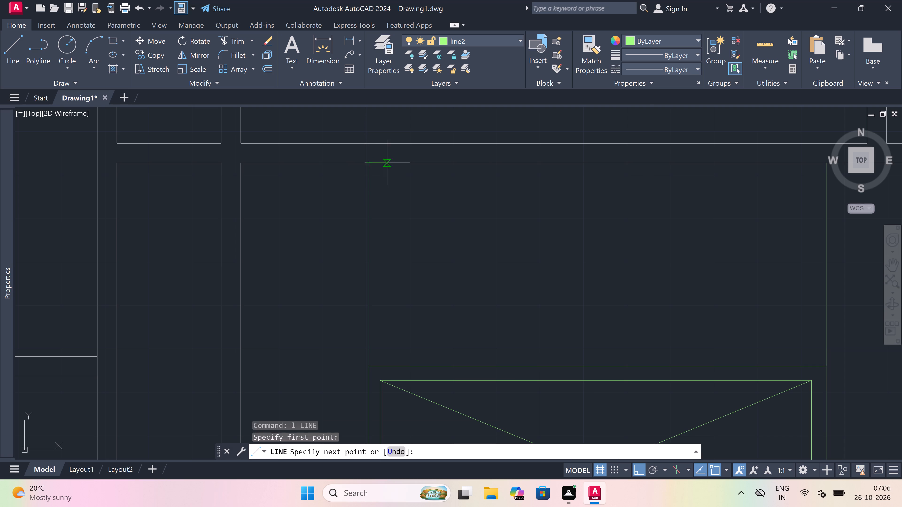
{"action": "key", "text": "8"}
{"action": "type", "text": "\""}
{"action": "key", "text": "space"}
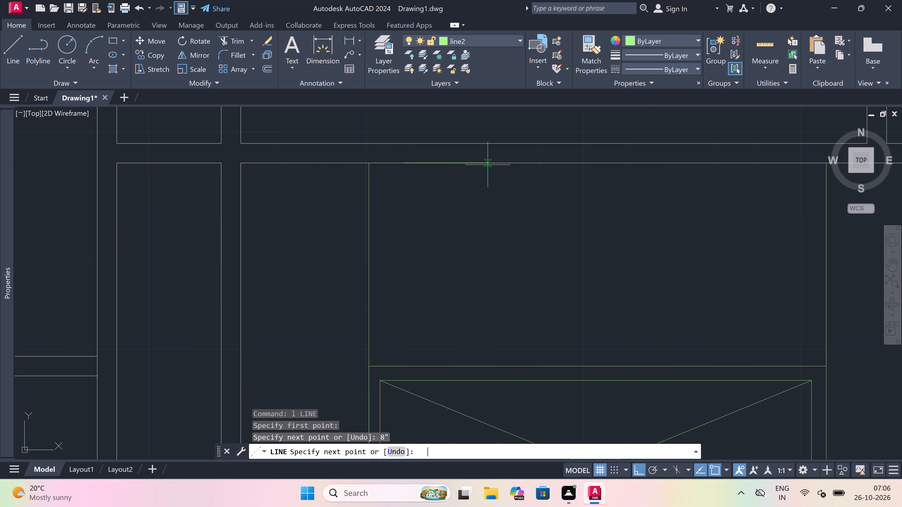
{"action": "left_click", "coordinate": [406, 363]}
{"action": "key", "text": "Escape"}
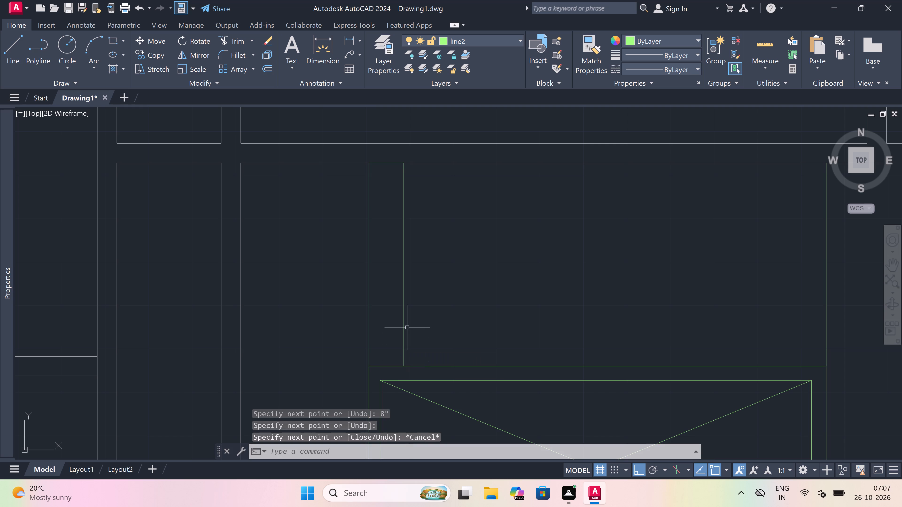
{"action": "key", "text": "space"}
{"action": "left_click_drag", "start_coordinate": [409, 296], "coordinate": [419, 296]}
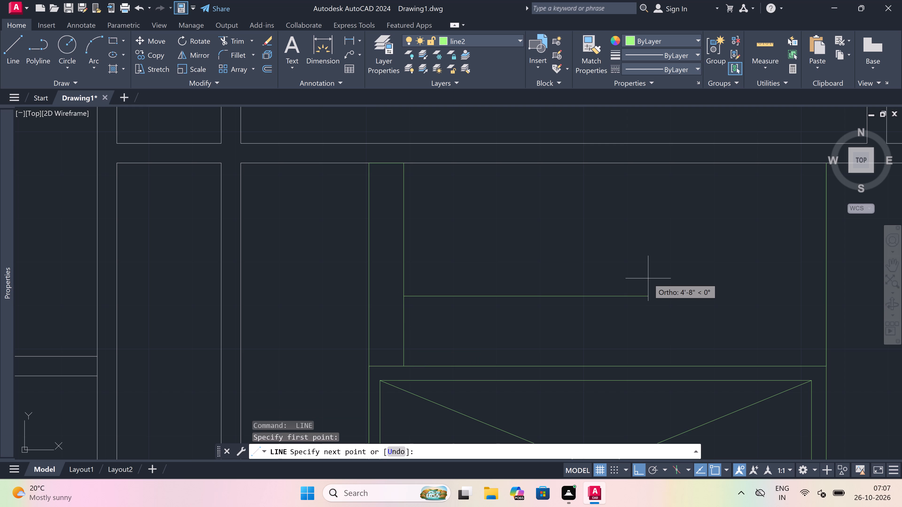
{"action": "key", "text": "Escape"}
Place three points at different heights along the new vertical dividing line.
{"action": "key", "text": "p"}
{"action": "key", "text": "o"}
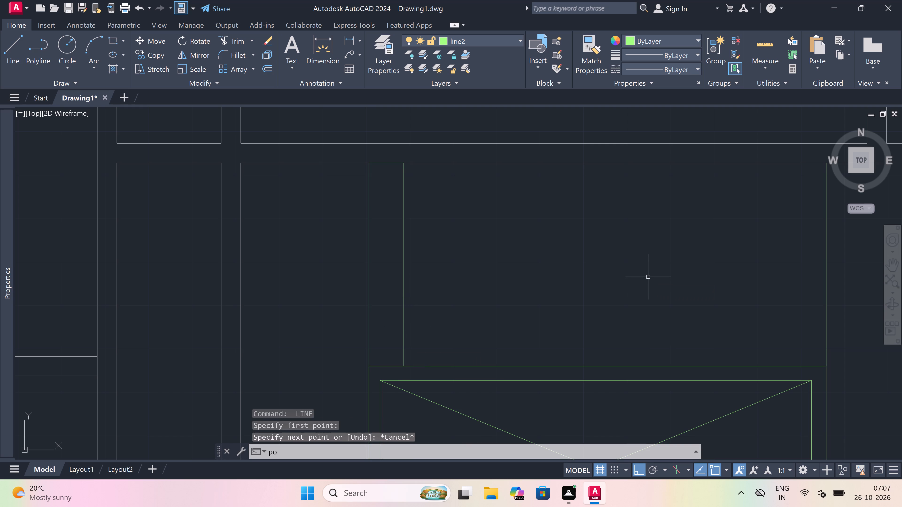
{"action": "key", "text": "space"}
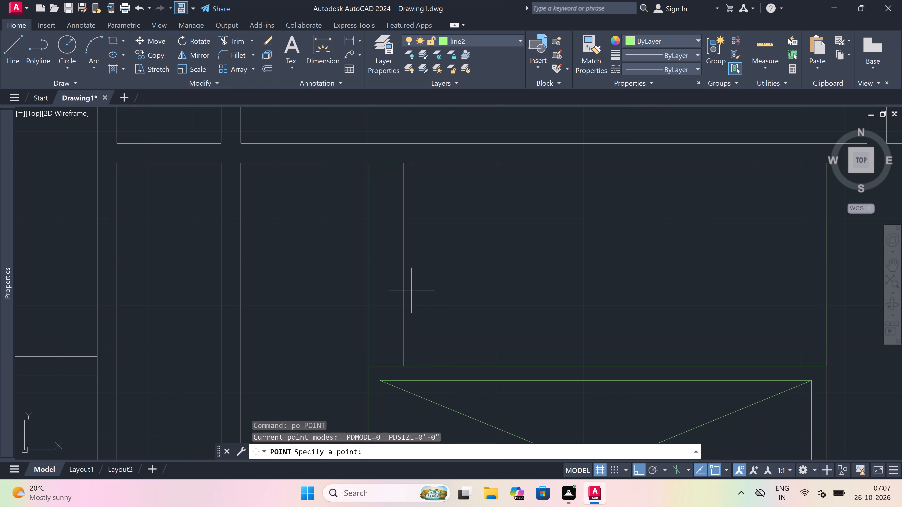
{"action": "left_click", "coordinate": [404, 290]}
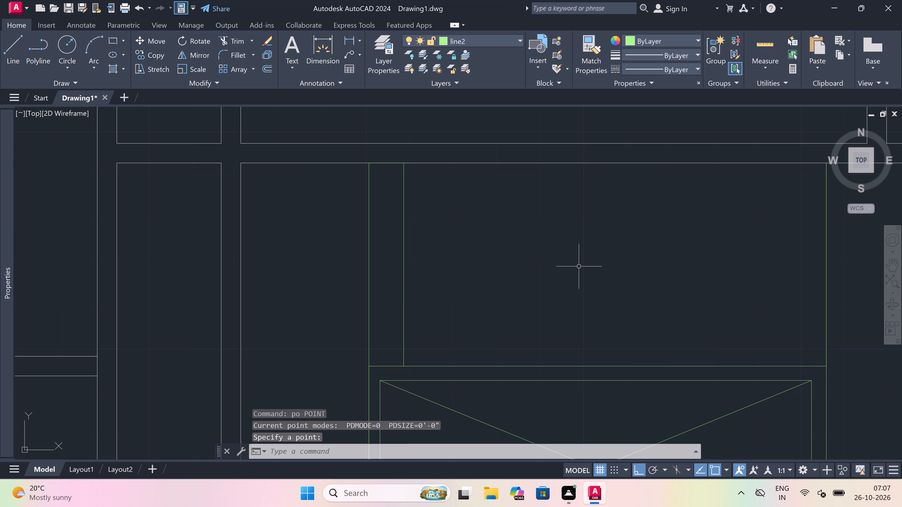
{"action": "key", "text": "space"}
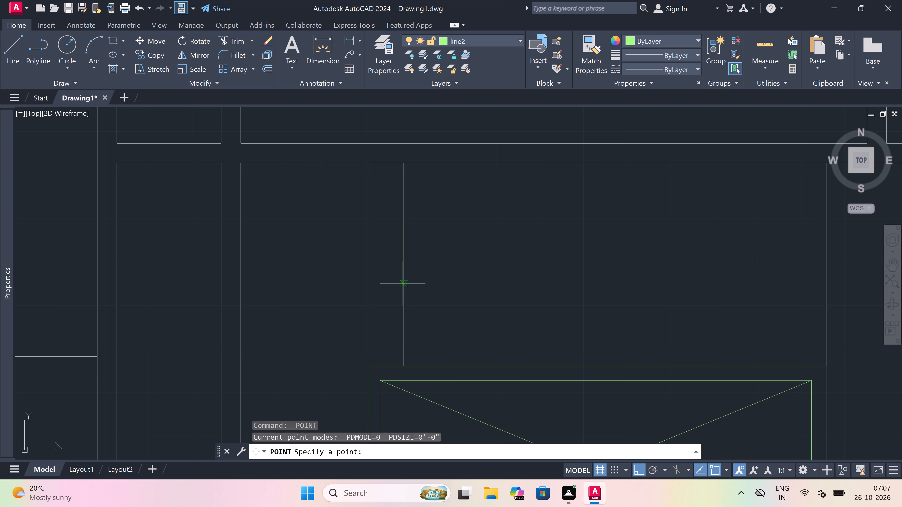
{"action": "left_click_drag", "start_coordinate": [402, 281], "coordinate": [408, 281]}
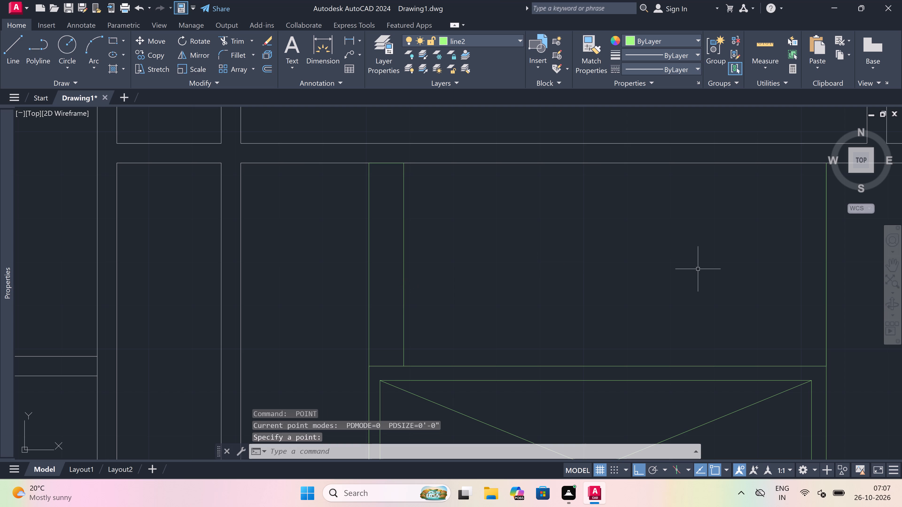
{"action": "key", "text": "space"}
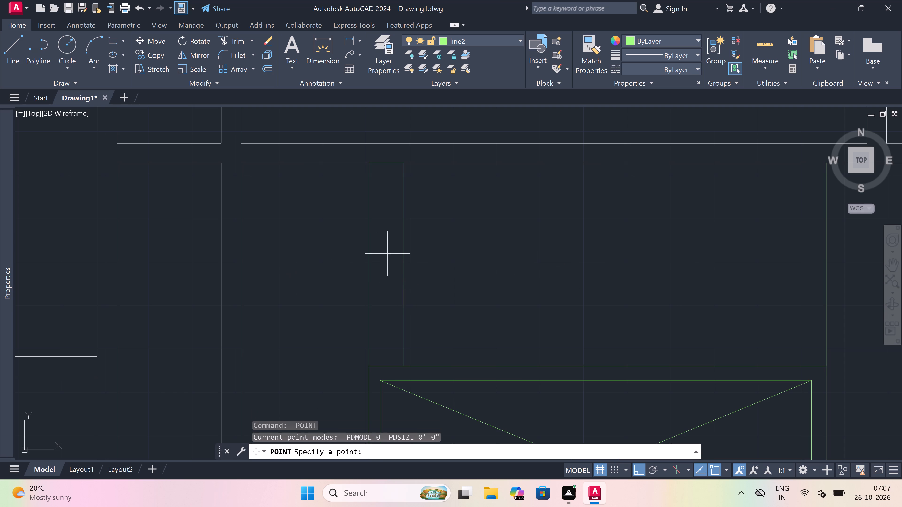
{"action": "left_click_drag", "start_coordinate": [404, 254], "coordinate": [437, 247]}
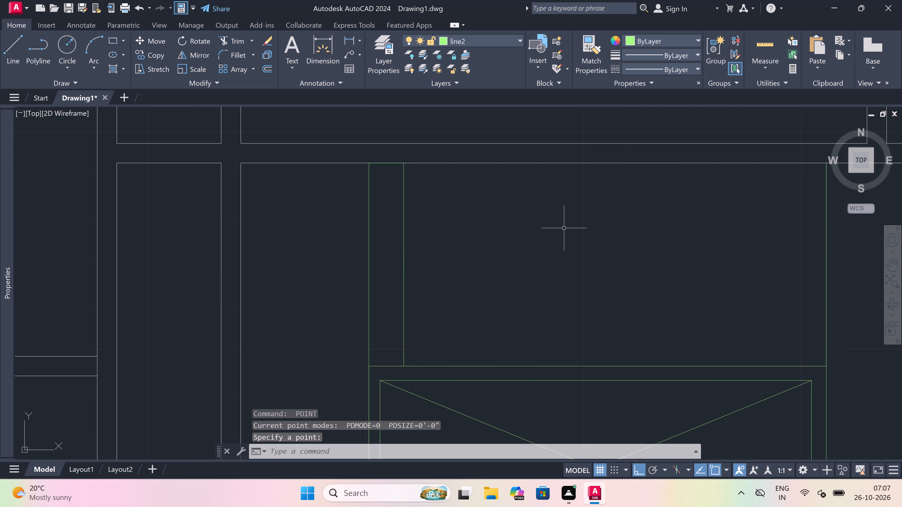
{"action": "key", "text": "Escape"}
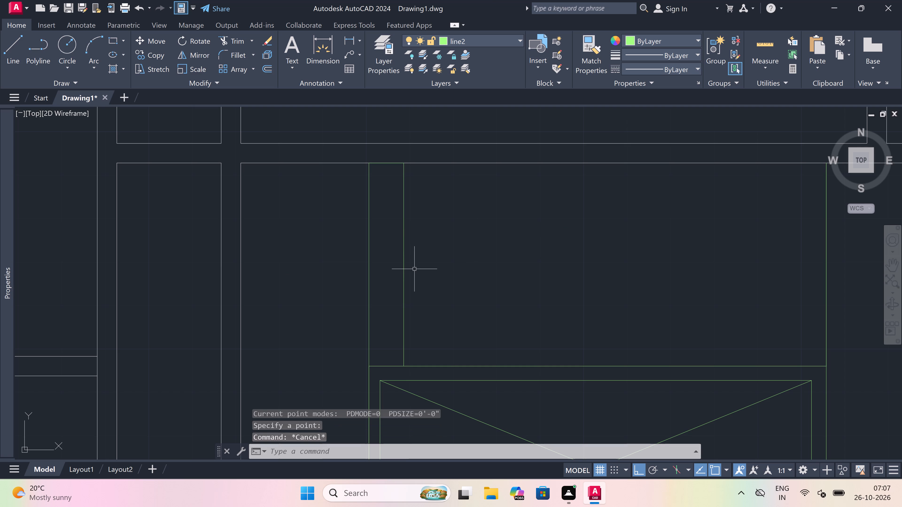
Offset the new vertical dividing line repeatedly eastward at 8" spacing, making eleven copies across the bay north of the crossed rectangle.
{"action": "key", "text": "o"}
{"action": "key", "text": "space"}
{"action": "left_click", "coordinate": [405, 265]}
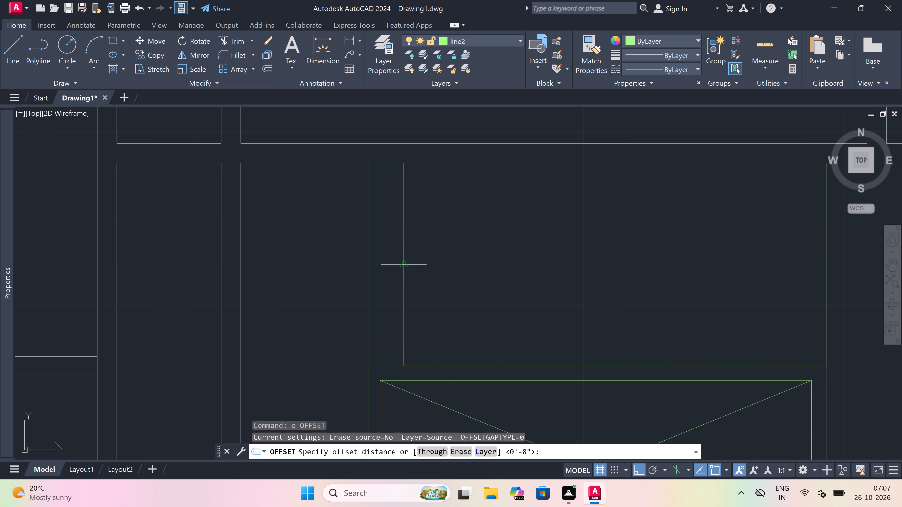
{"action": "key", "text": "8"}
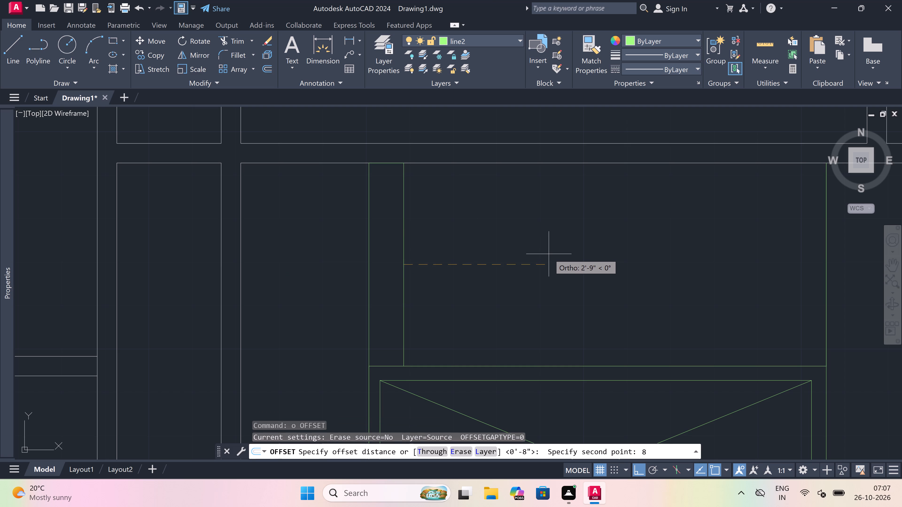
{"action": "key", "text": "shift+quotedbl"}
{"action": "key", "text": "space"}
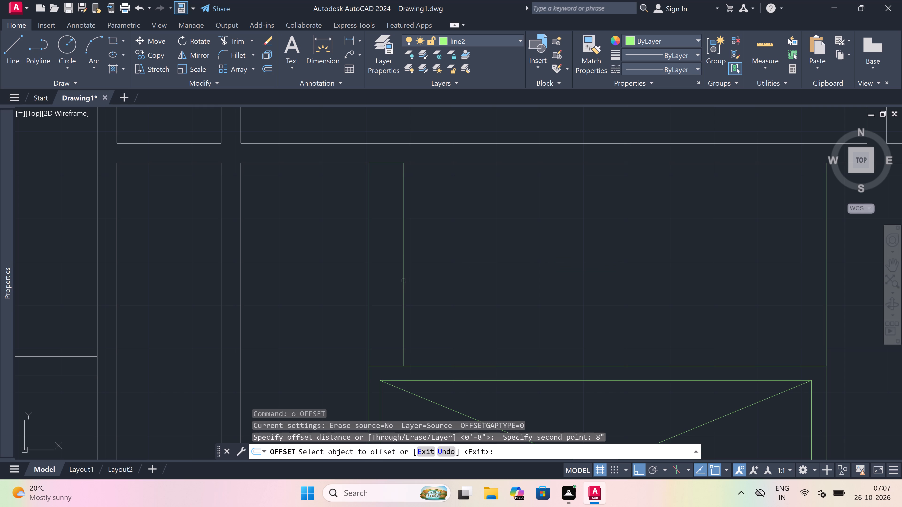
{"action": "left_click_drag", "start_coordinate": [406, 278], "coordinate": [409, 276]}
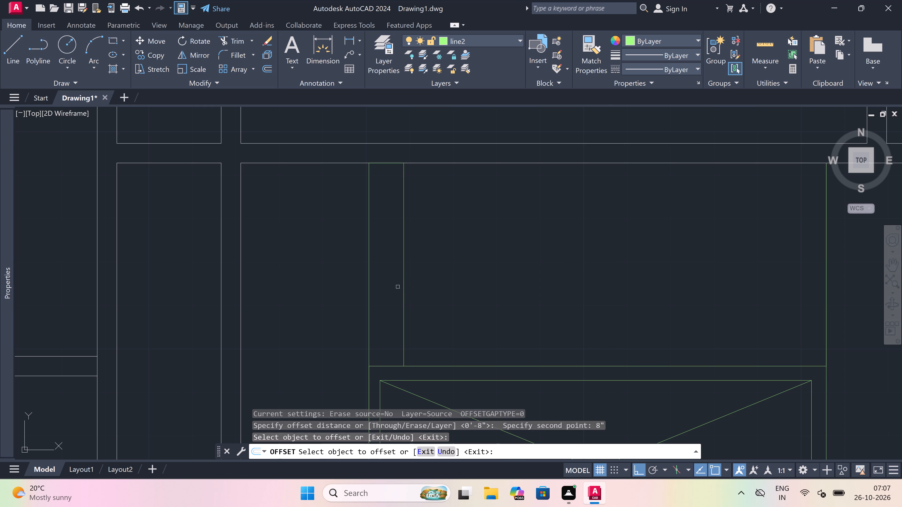
{"action": "left_click_drag", "start_coordinate": [404, 283], "coordinate": [416, 278]}
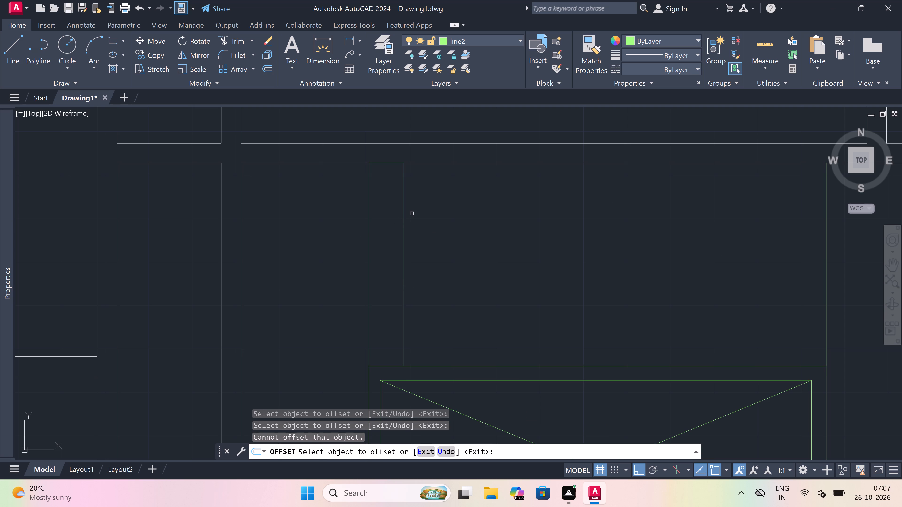
{"action": "left_click_drag", "start_coordinate": [404, 218], "coordinate": [428, 218]}
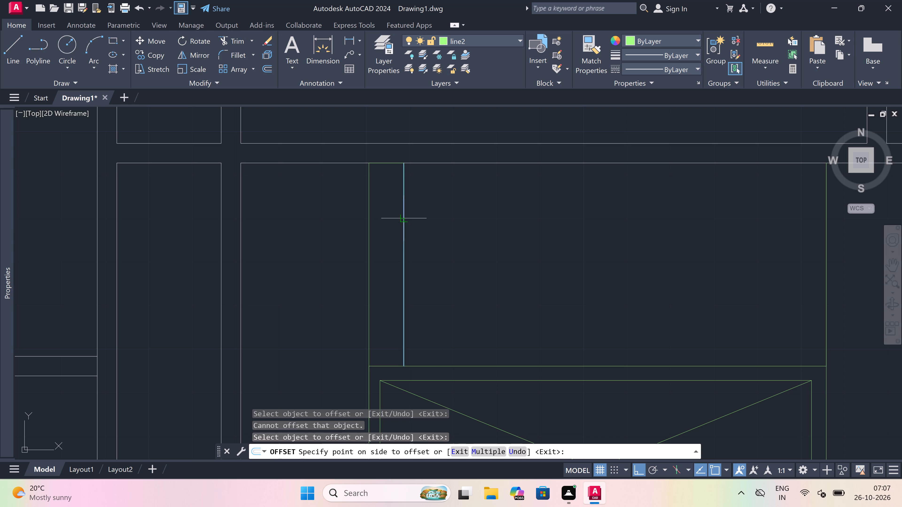
{"action": "left_click", "coordinate": [494, 451]}
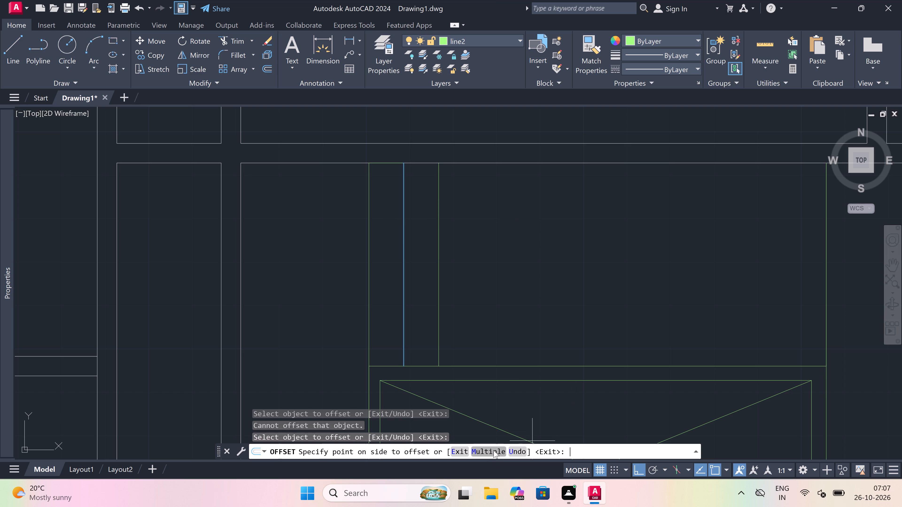
{"action": "left_click", "coordinate": [571, 321]}
{"action": "double_click", "coordinate": [571, 321]}
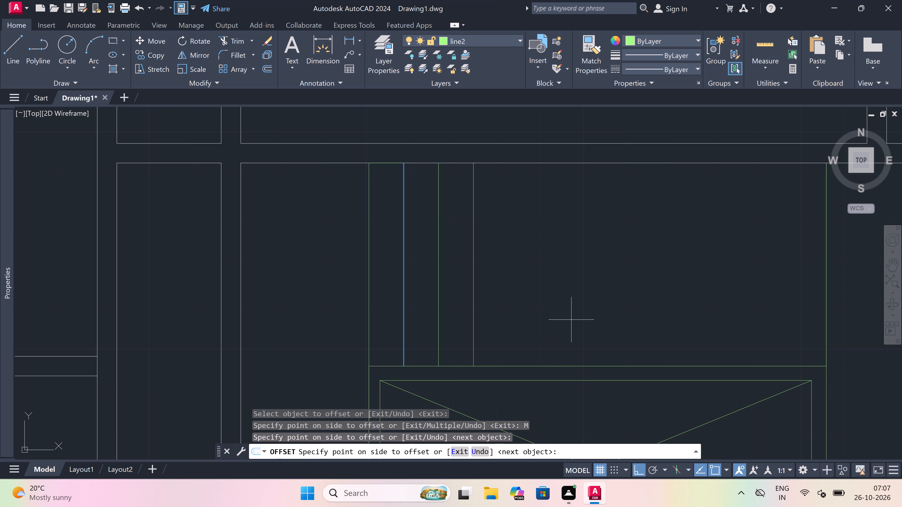
{"action": "left_click", "coordinate": [571, 319]}
{"action": "left_click_drag", "start_coordinate": [572, 318], "coordinate": [578, 314]}
{"action": "left_click_drag", "start_coordinate": [583, 311], "coordinate": [585, 310]}
{"action": "left_click_drag", "start_coordinate": [588, 308], "coordinate": [595, 306]}
{"action": "left_click_drag", "start_coordinate": [602, 302], "coordinate": [609, 302]}
{"action": "left_click_drag", "start_coordinate": [630, 297], "coordinate": [673, 286]}
{"action": "left_click_drag", "start_coordinate": [709, 280], "coordinate": [712, 280]}
{"action": "left_click", "coordinate": [715, 280]}
{"action": "scroll", "coordinate": [589, 316], "scroll_direction": "down", "scroll_amount": 3}
{"action": "scroll", "coordinate": [656, 294], "scroll_direction": "up", "scroll_amount": 3}
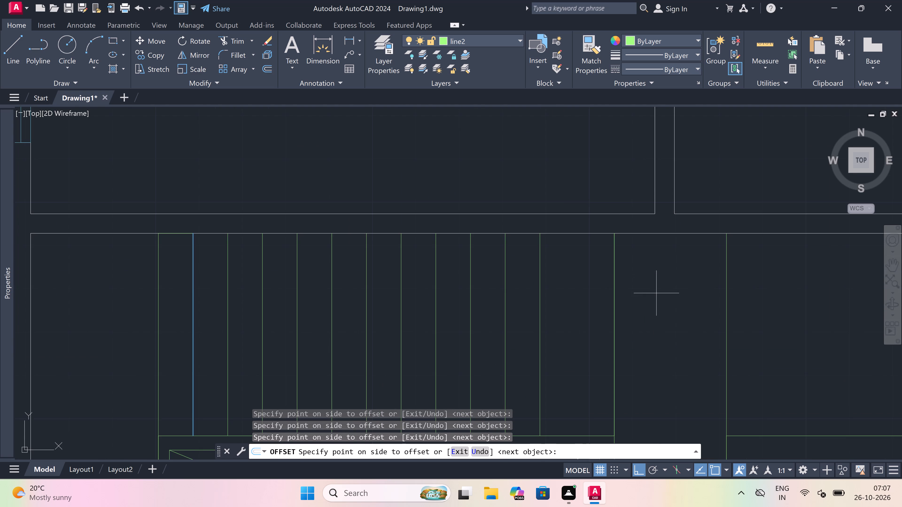
{"action": "left_click", "coordinate": [569, 326]}
{"action": "left_click", "coordinate": [604, 307]}
{"action": "key", "text": "Escape"}
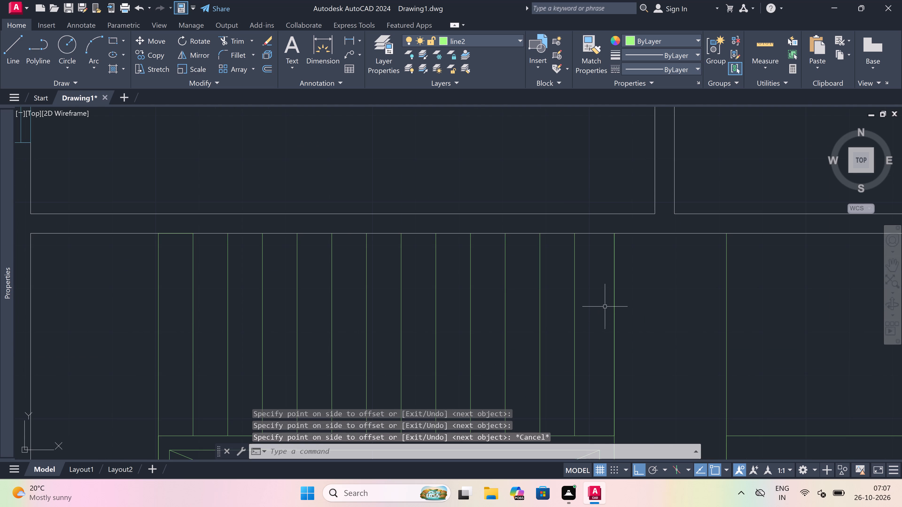
Offset the vertical line east of the crossed rectangle repeatedly eastward at 8" spacing, making ten copies across the room.
{"action": "scroll", "coordinate": [605, 307], "scroll_direction": "down", "scroll_amount": 5}
{"action": "scroll", "coordinate": [644, 330], "scroll_direction": "up", "scroll_amount": 3}
{"action": "key", "text": "space"}
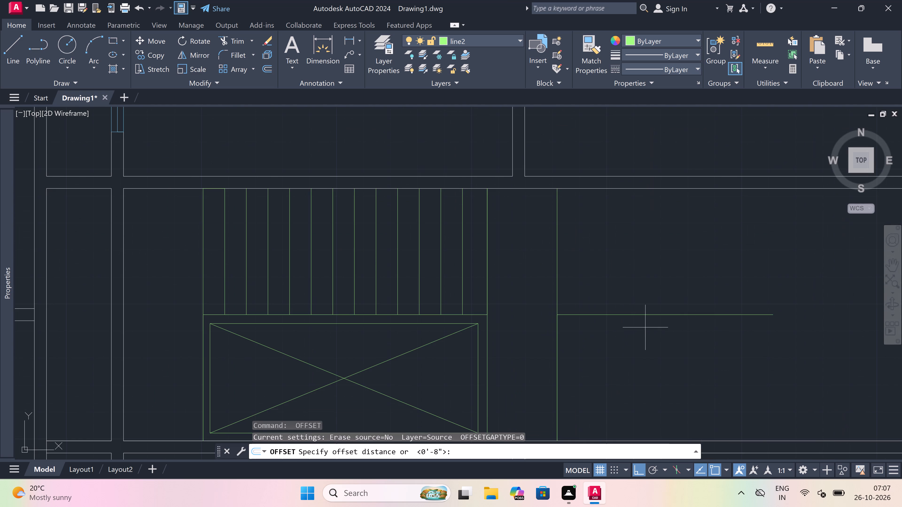
{"action": "left_click_drag", "start_coordinate": [559, 288], "coordinate": [582, 286]}
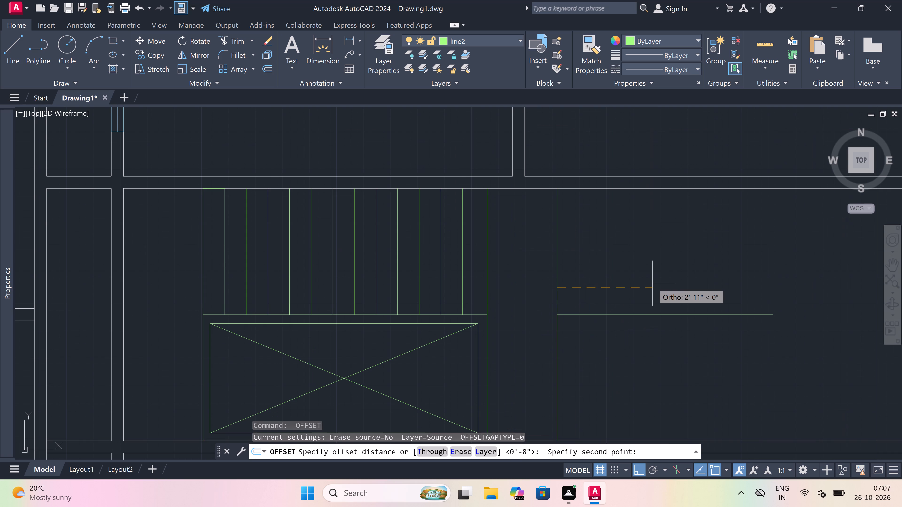
{"action": "key", "text": "8"}
{"action": "key", "text": "shift+quotedbl"}
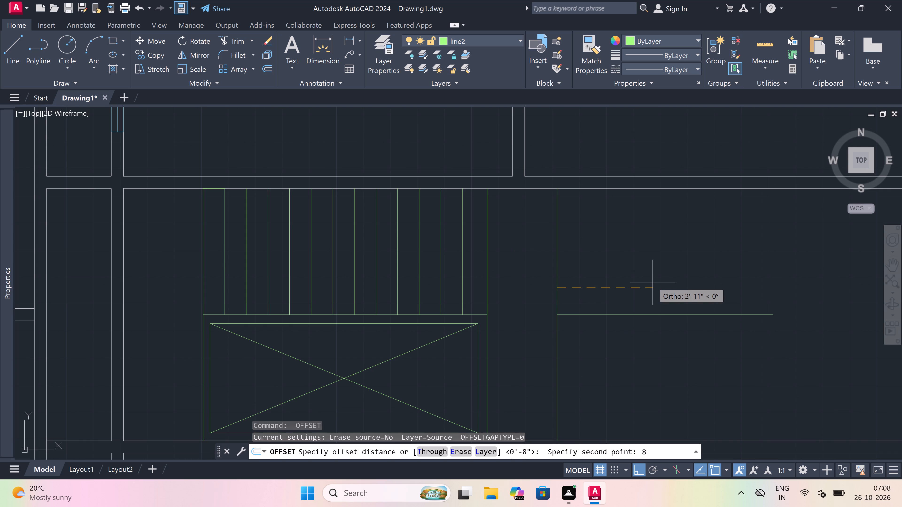
{"action": "key", "text": "space"}
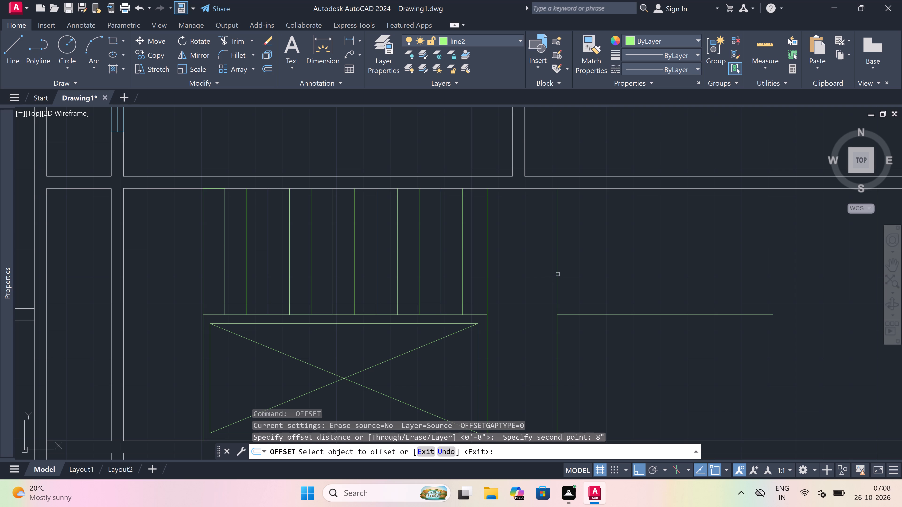
{"action": "left_click_drag", "start_coordinate": [558, 274], "coordinate": [592, 272]}
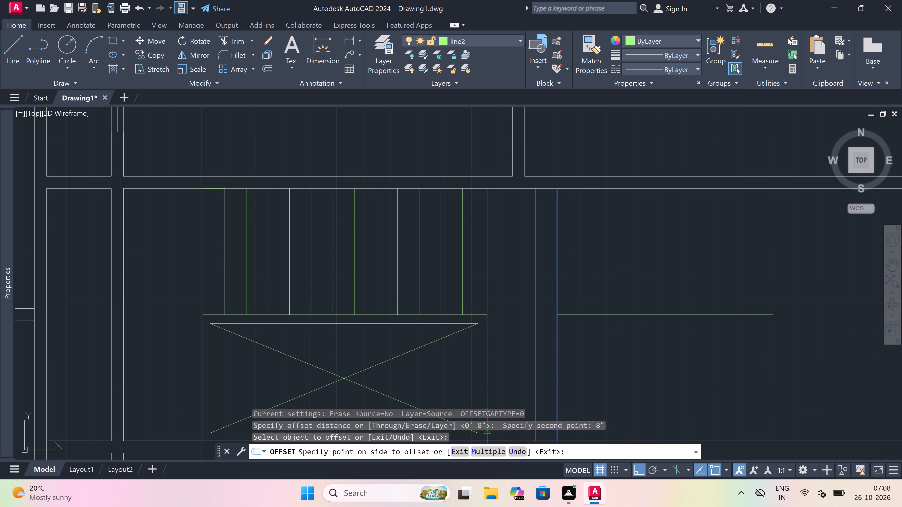
{"action": "left_click", "coordinate": [491, 449]}
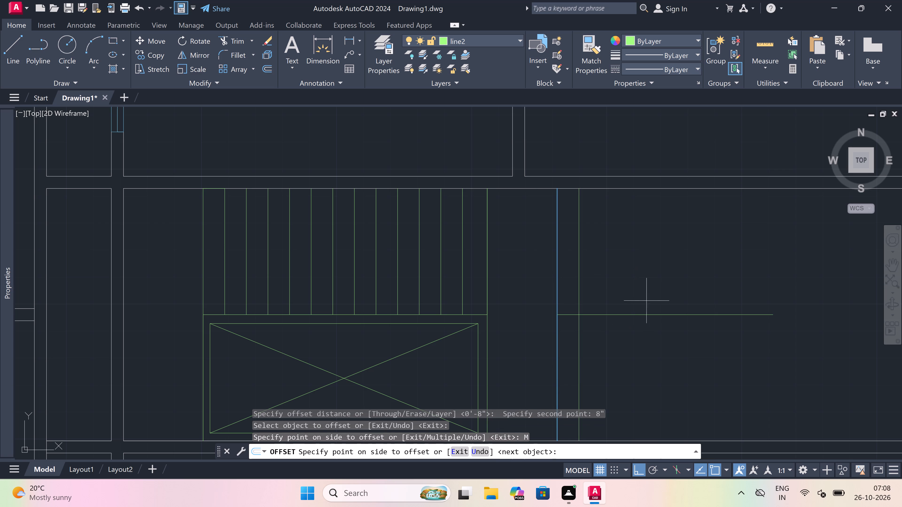
{"action": "double_click", "coordinate": [649, 288]}
{"action": "left_click_drag", "start_coordinate": [650, 284], "coordinate": [652, 282]}
{"action": "left_click", "coordinate": [653, 280]}
{"action": "left_click_drag", "start_coordinate": [656, 277], "coordinate": [661, 274]}
{"action": "left_click_drag", "start_coordinate": [665, 271], "coordinate": [678, 266]}
{"action": "left_click_drag", "start_coordinate": [678, 266], "coordinate": [686, 264]}
{"action": "left_click_drag", "start_coordinate": [734, 257], "coordinate": [735, 257]}
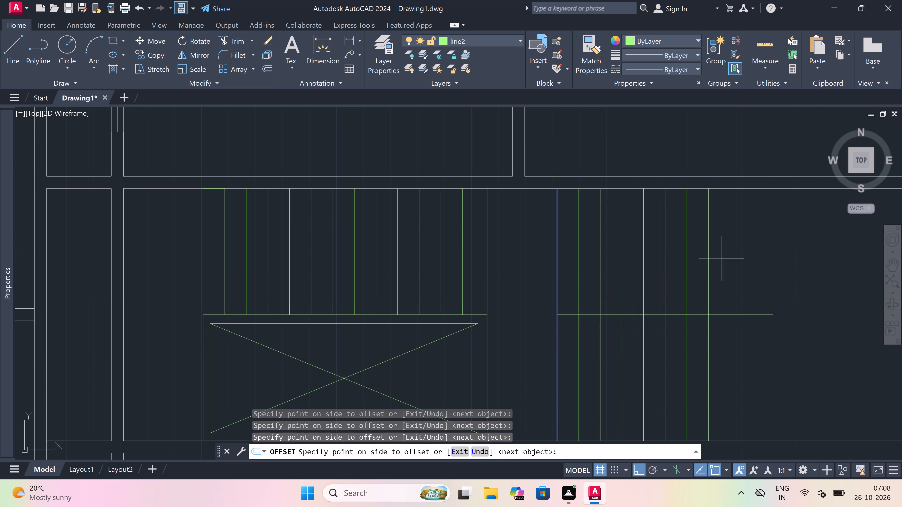
{"action": "left_click_drag", "start_coordinate": [735, 257], "coordinate": [738, 257]}
{"action": "left_click", "coordinate": [742, 256]}
{"action": "left_click_drag", "start_coordinate": [761, 256], "coordinate": [764, 256]}
{"action": "scroll", "coordinate": [502, 338], "scroll_direction": "down", "scroll_amount": 4}
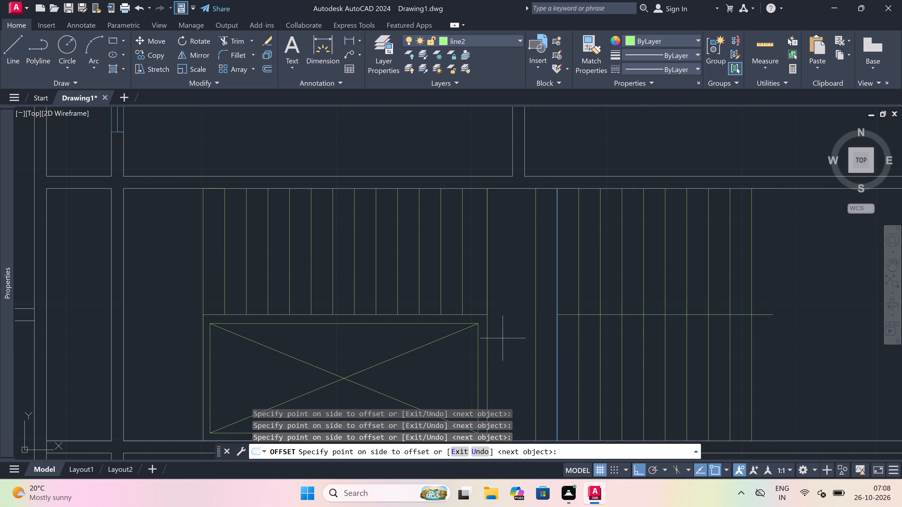
{"action": "scroll", "coordinate": [549, 328], "scroll_direction": "up", "scroll_amount": 3}
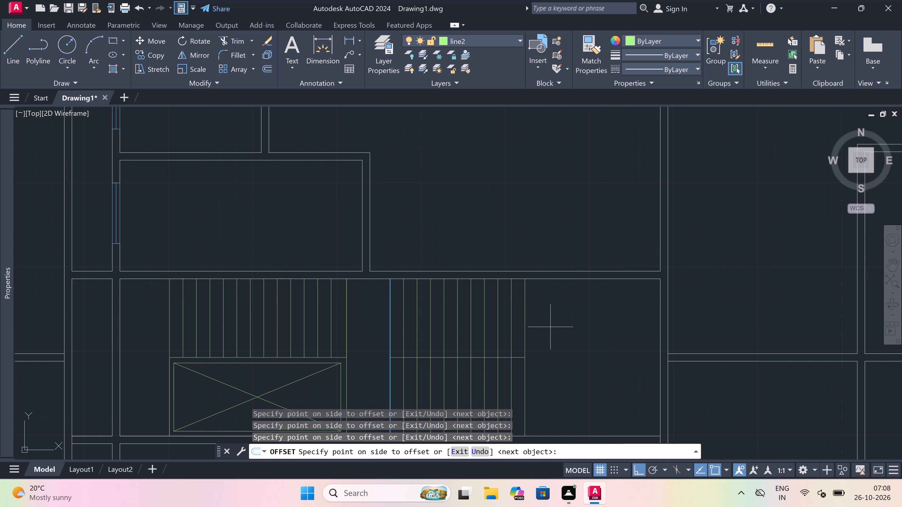
{"action": "left_click", "coordinate": [551, 327]}
{"action": "key", "text": "Escape"}
{"action": "scroll", "coordinate": [552, 326], "scroll_direction": "down", "scroll_amount": 3}
{"action": "scroll", "coordinate": [533, 350], "scroll_direction": "up", "scroll_amount": 3}
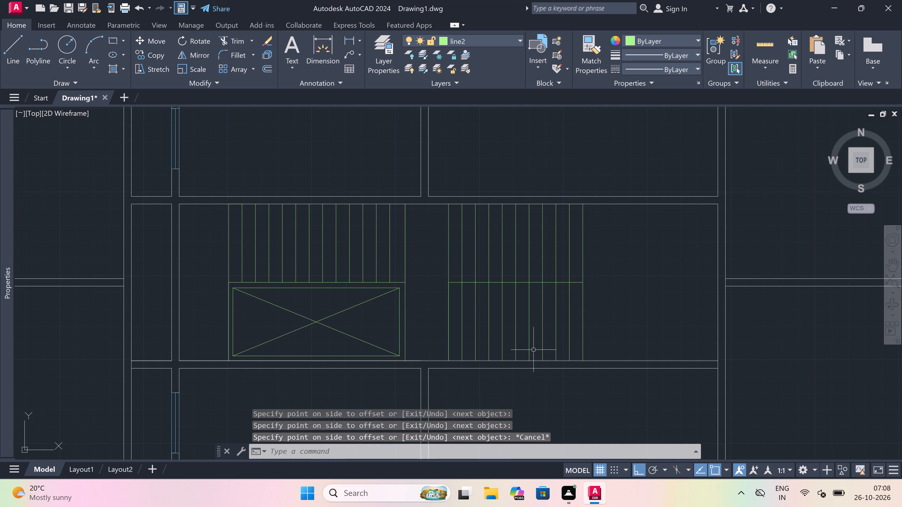
Draw a horizontal line from just east of the eastern parallel lines westward through the northern bay, ending in a triangular arrowhead two spacings long.
{"action": "key", "text": "l"}
{"action": "key", "text": "space"}
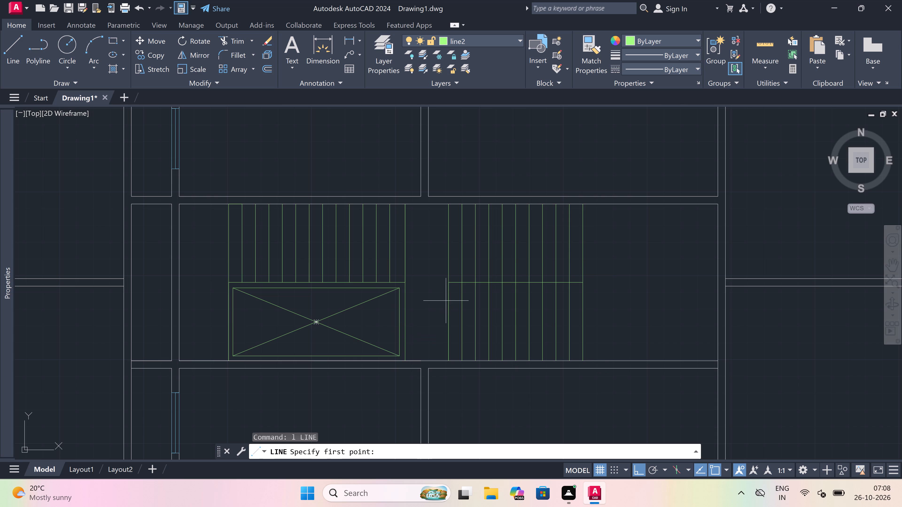
{"action": "left_click", "coordinate": [600, 243]}
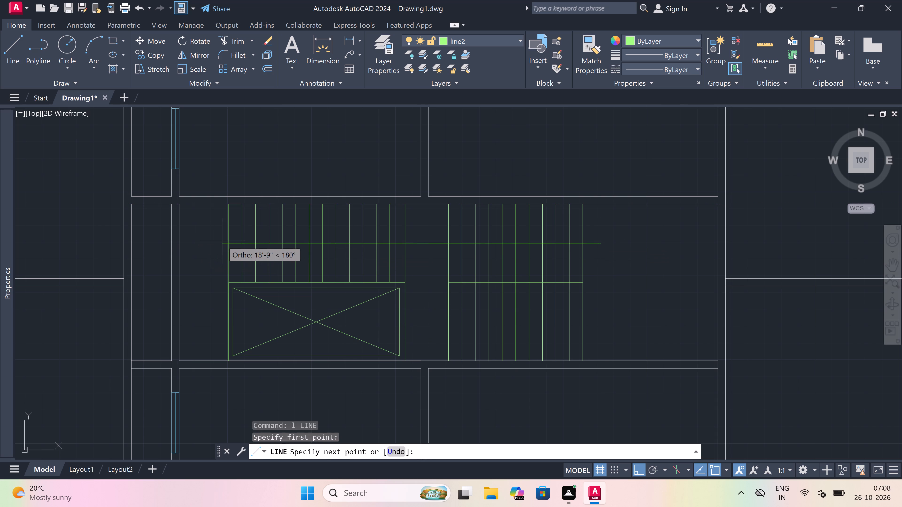
{"action": "left_click", "coordinate": [259, 243]}
{"action": "scroll", "coordinate": [260, 242], "scroll_direction": "up", "scroll_amount": 4}
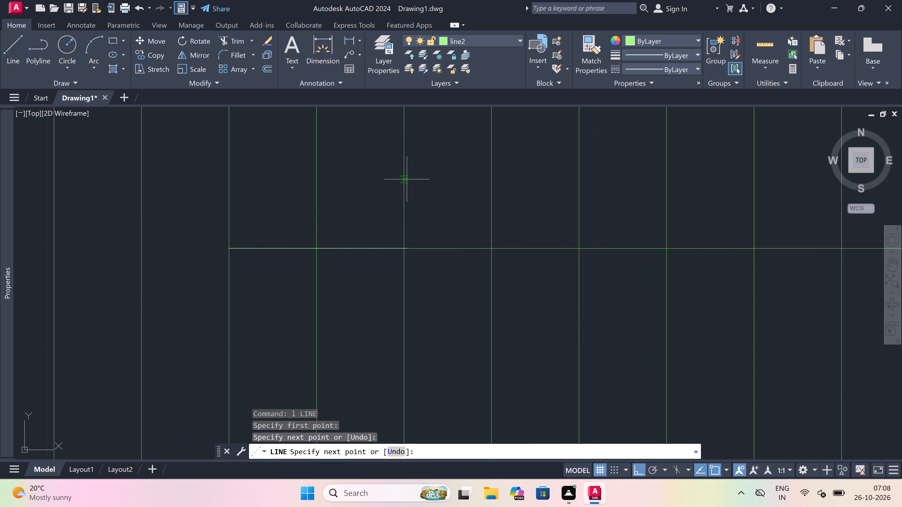
{"action": "left_click", "coordinate": [404, 197]}
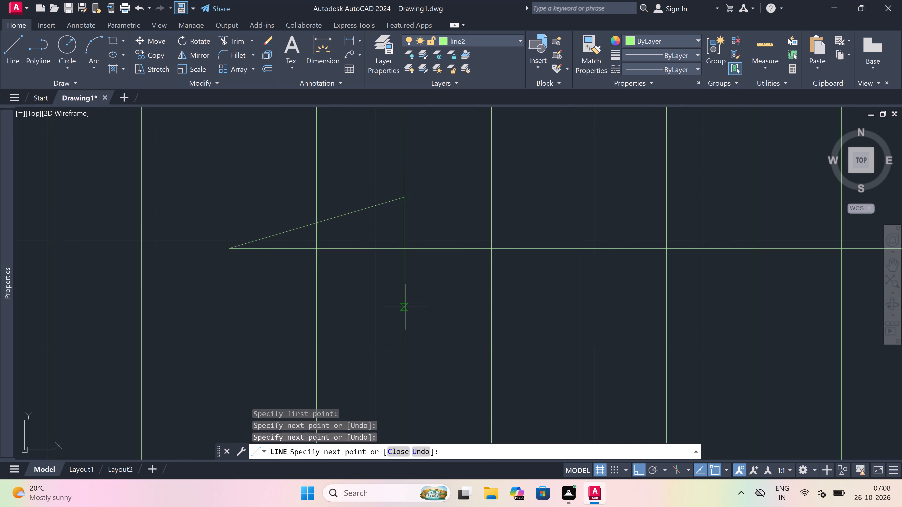
{"action": "left_click", "coordinate": [405, 306]}
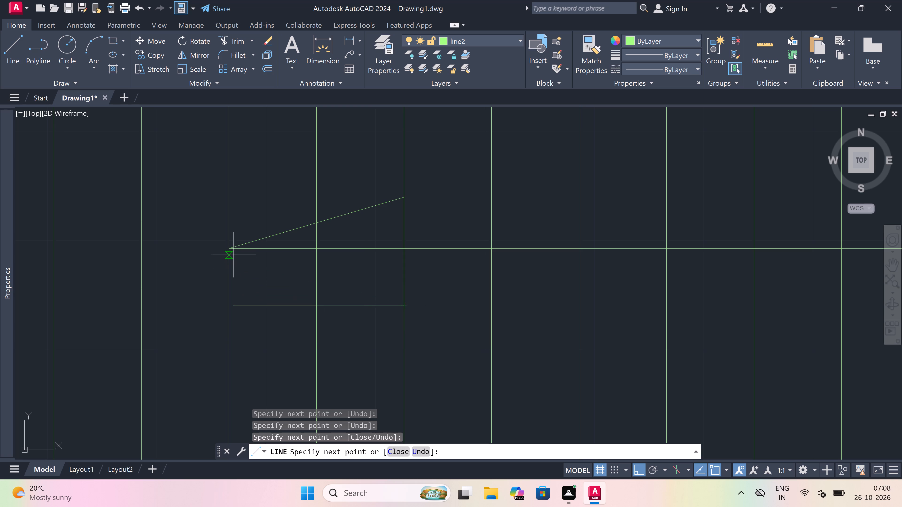
{"action": "left_click", "coordinate": [232, 251]}
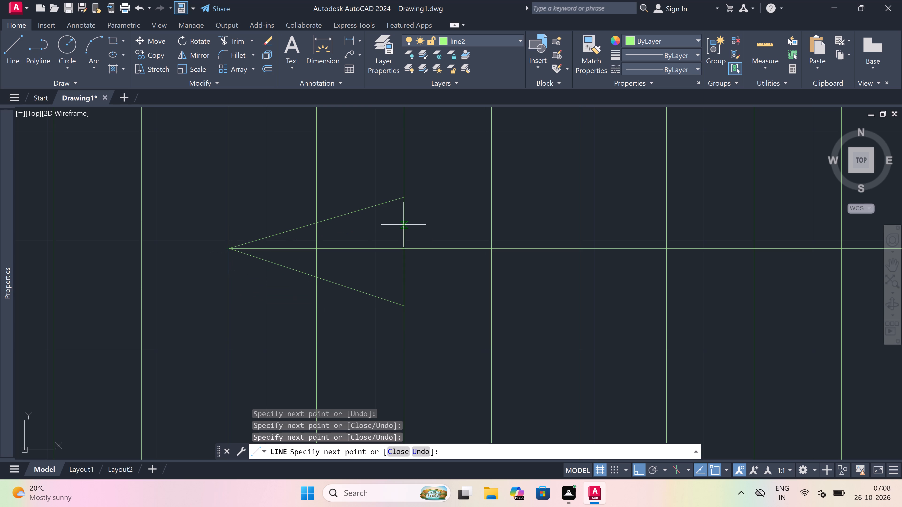
{"action": "key", "text": "Escape"}
Trim the parallel line and the shaft segments inside the west-pointing arrowhead so its interior is empty.
{"action": "key", "text": "t"}
{"action": "key", "text": "r"}
{"action": "key", "text": "space"}
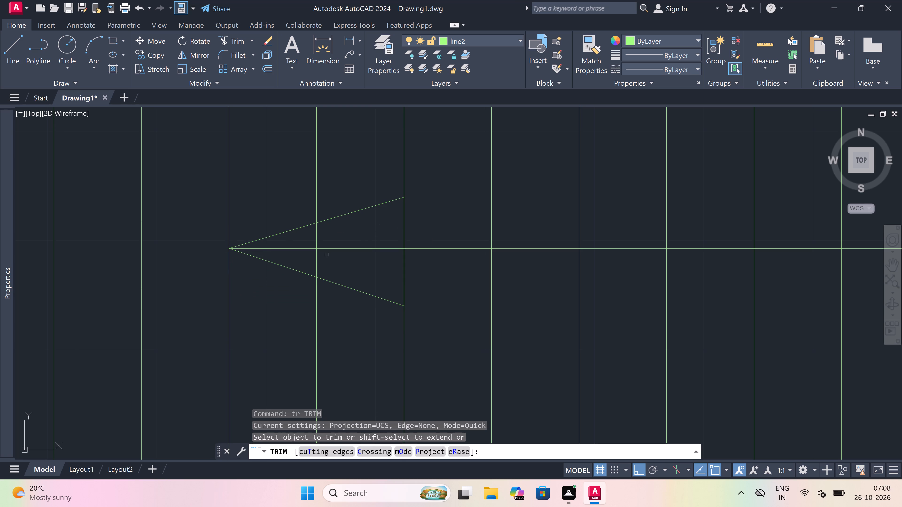
{"action": "left_click", "coordinate": [320, 256]}
{"action": "left_click", "coordinate": [315, 255]}
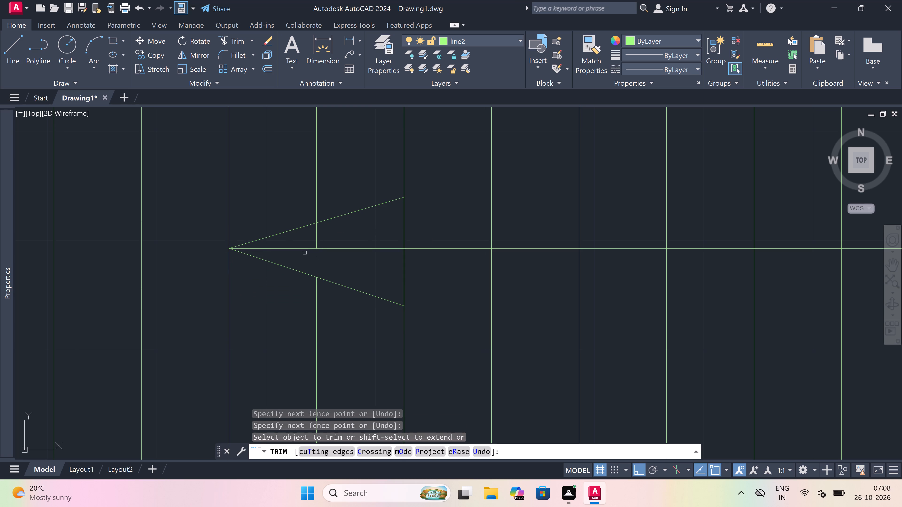
{"action": "left_click", "coordinate": [302, 250]}
{"action": "left_click", "coordinate": [302, 244]}
{"action": "left_click", "coordinate": [302, 244]}
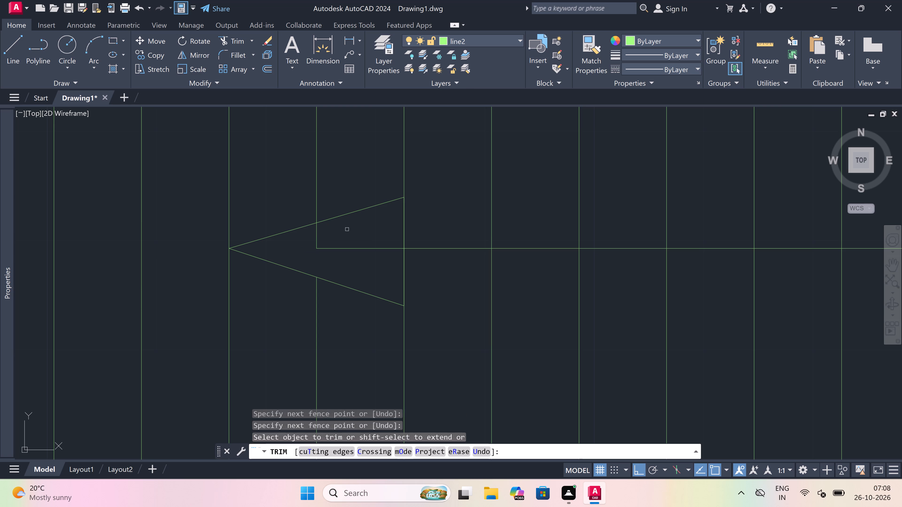
{"action": "left_click", "coordinate": [350, 228]}
{"action": "left_click", "coordinate": [269, 248]}
{"action": "left_click", "coordinate": [363, 243]}
{"action": "left_click", "coordinate": [365, 262]}
{"action": "key", "text": "Escape"}
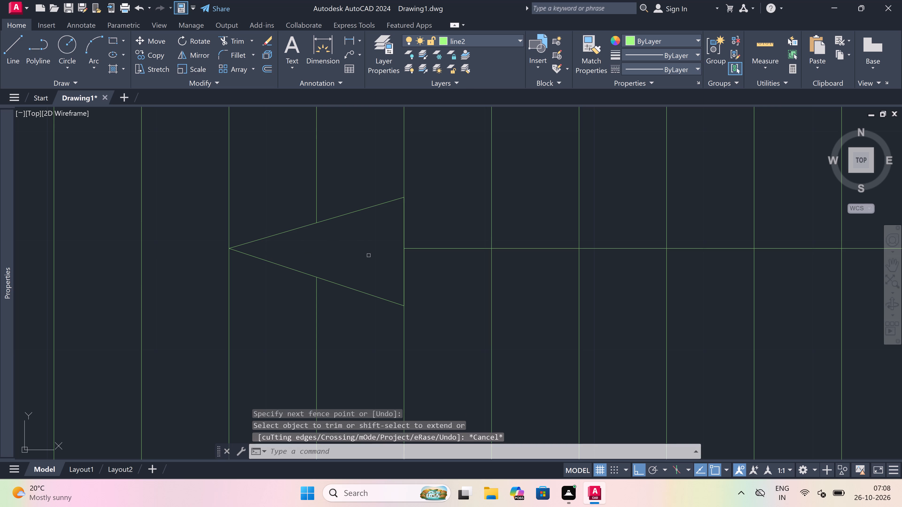
Draw a branch from the arrow line between the two stair groups, running south and east through the southern bay, ending in an east-pointing triangular arrowhead.
{"action": "scroll", "coordinate": [382, 240], "scroll_direction": "down", "scroll_amount": 7}
{"action": "scroll", "coordinate": [423, 256], "scroll_direction": "up", "scroll_amount": 3}
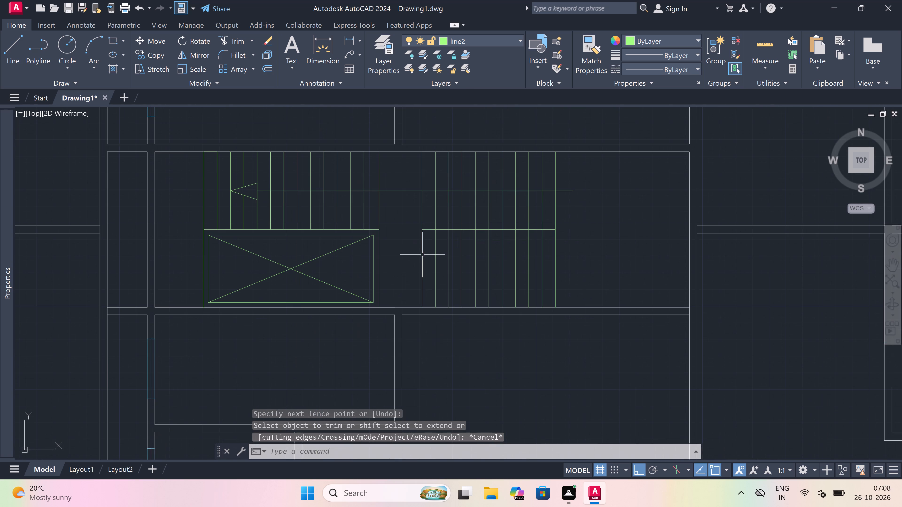
{"action": "type", "text": "l"}
{"action": "key", "text": "space"}
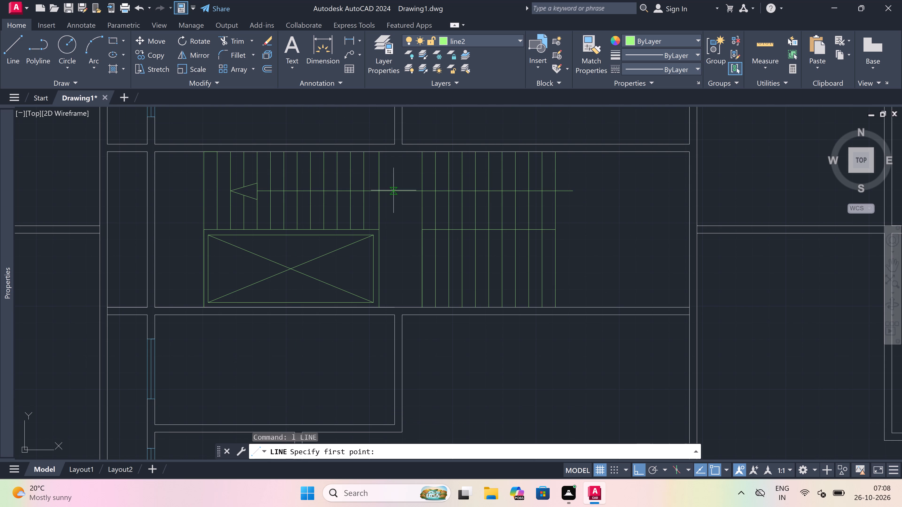
{"action": "left_click_drag", "start_coordinate": [396, 190], "coordinate": [397, 195]}
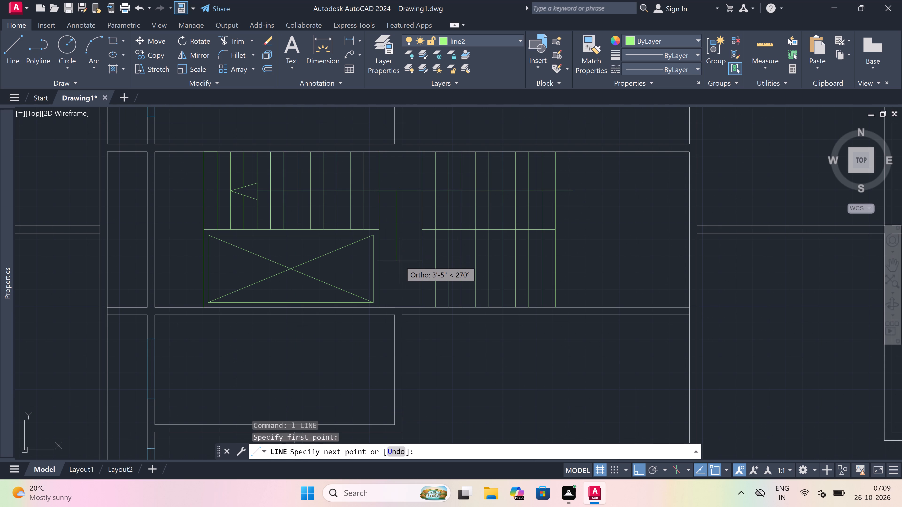
{"action": "left_click_drag", "start_coordinate": [400, 270], "coordinate": [403, 270]}
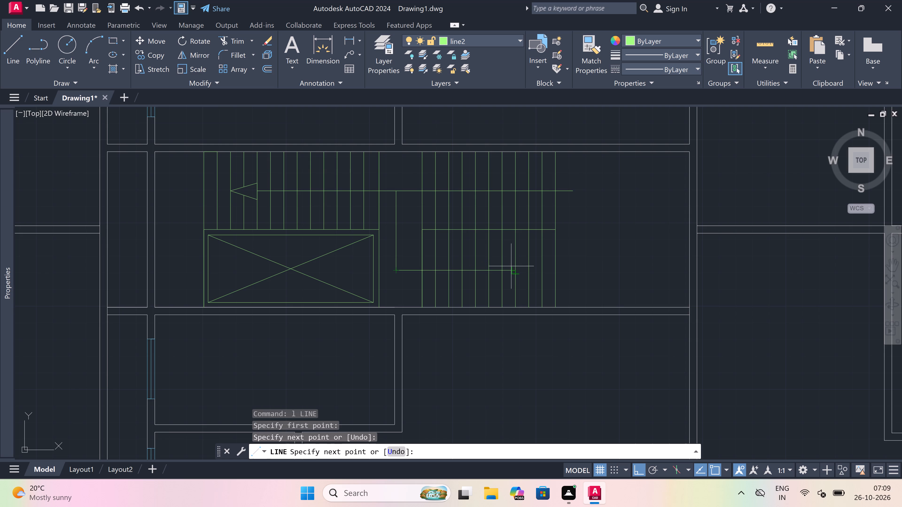
{"action": "left_click", "coordinate": [531, 269]}
{"action": "scroll", "coordinate": [526, 269], "scroll_direction": "up", "scroll_amount": 4}
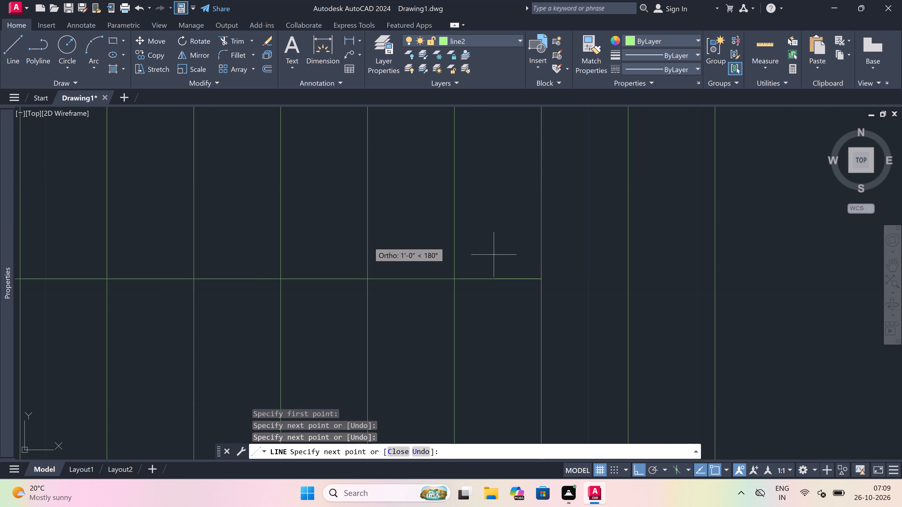
{"action": "left_click", "coordinate": [368, 228]}
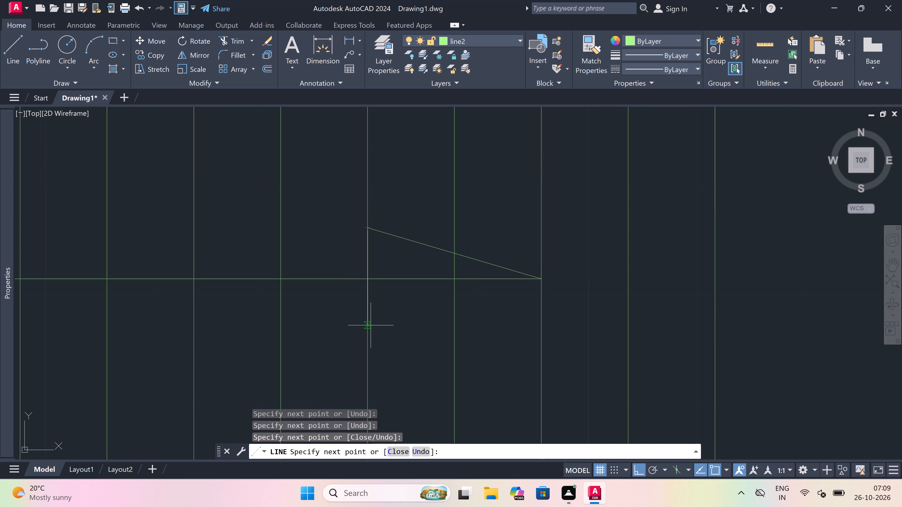
{"action": "left_click_drag", "start_coordinate": [371, 328], "coordinate": [383, 322]}
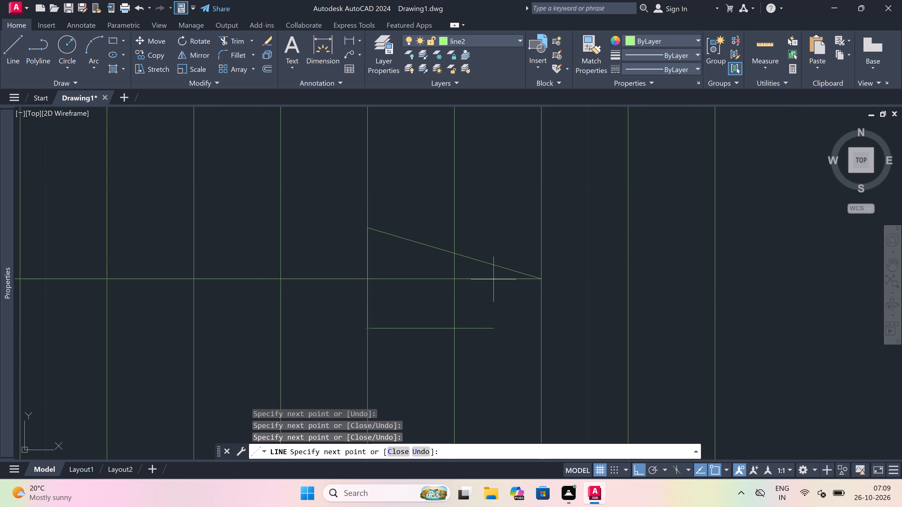
{"action": "left_click", "coordinate": [538, 279]}
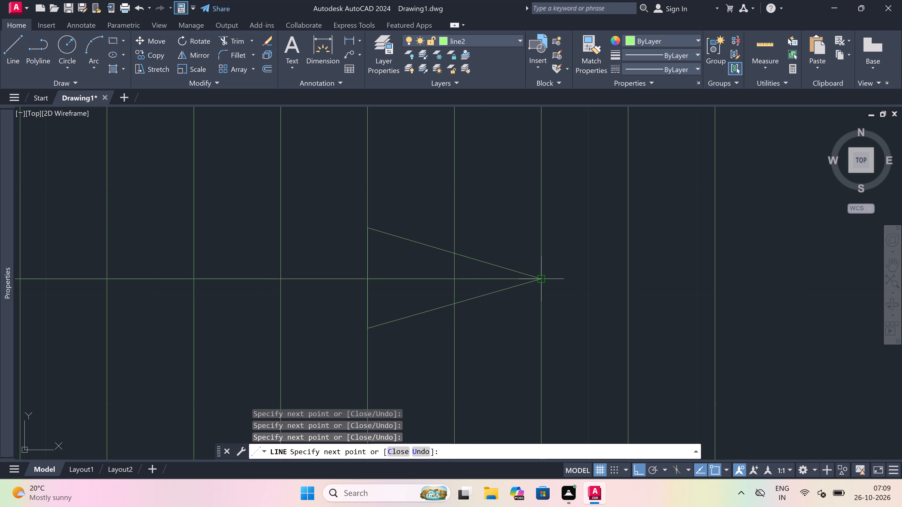
{"action": "key", "text": "Escape"}
Trim the shaft and parallel line segments inside the east-pointing arrowhead so its interior is empty.
{"action": "type", "text": "tr"}
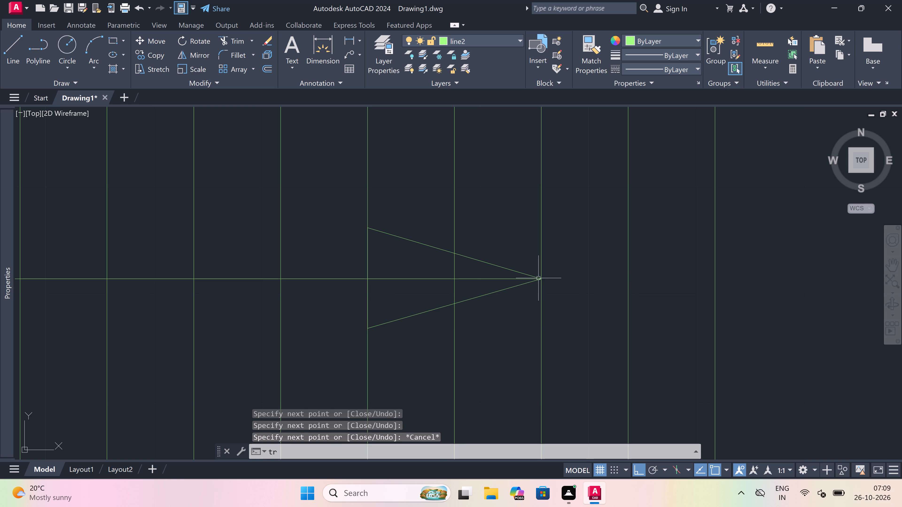
{"action": "key", "text": "space"}
{"action": "left_click", "coordinate": [447, 293]}
{"action": "left_click", "coordinate": [440, 272]}
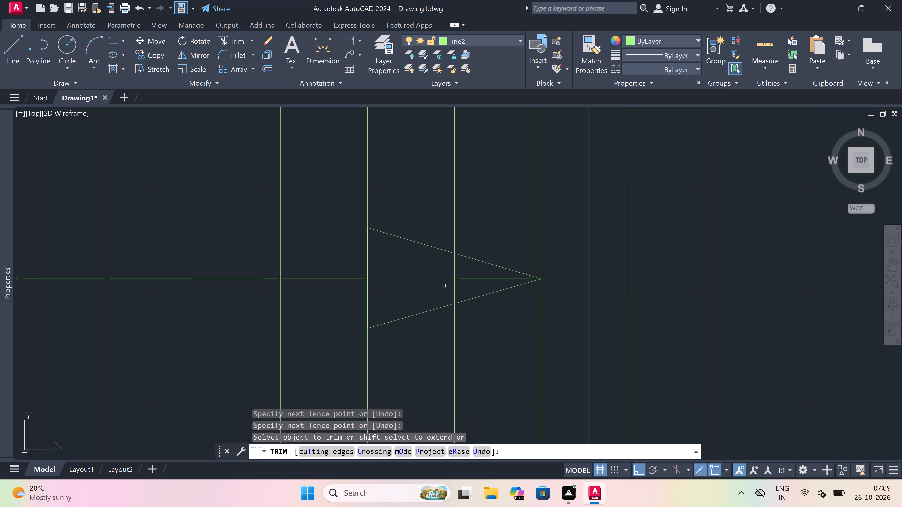
{"action": "left_click", "coordinate": [445, 289]}
{"action": "left_click", "coordinate": [475, 287]}
{"action": "left_click", "coordinate": [479, 281]}
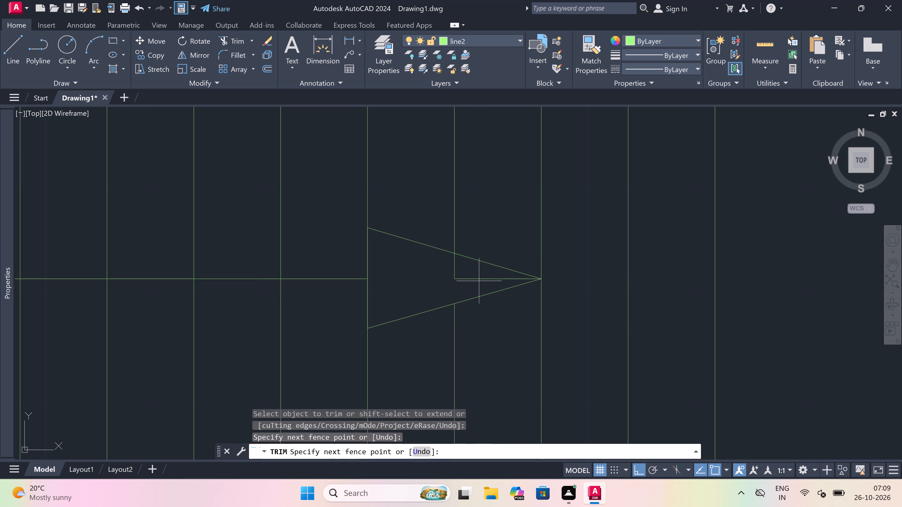
{"action": "left_click", "coordinate": [479, 277]}
{"action": "left_click", "coordinate": [471, 270]}
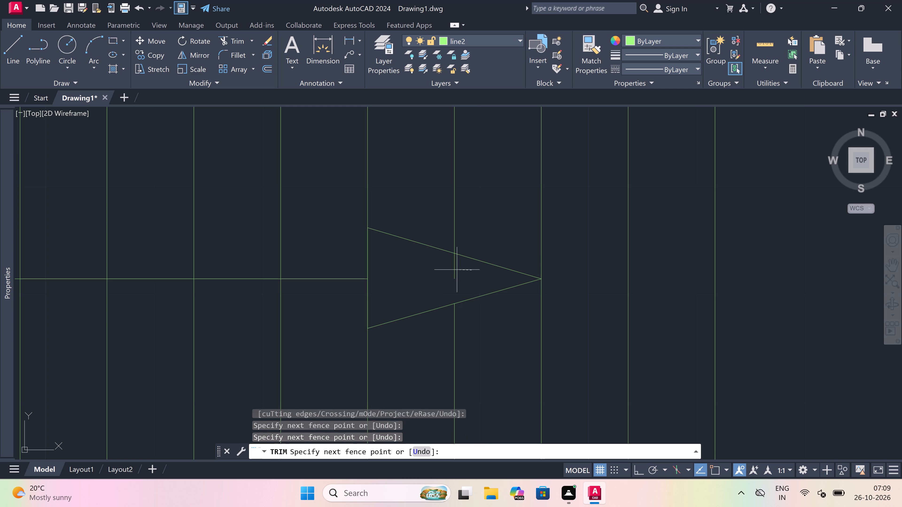
{"action": "left_click", "coordinate": [420, 270]}
{"action": "key", "text": "Escape"}
{"action": "scroll", "coordinate": [420, 270], "scroll_direction": "down", "scroll_amount": 5}
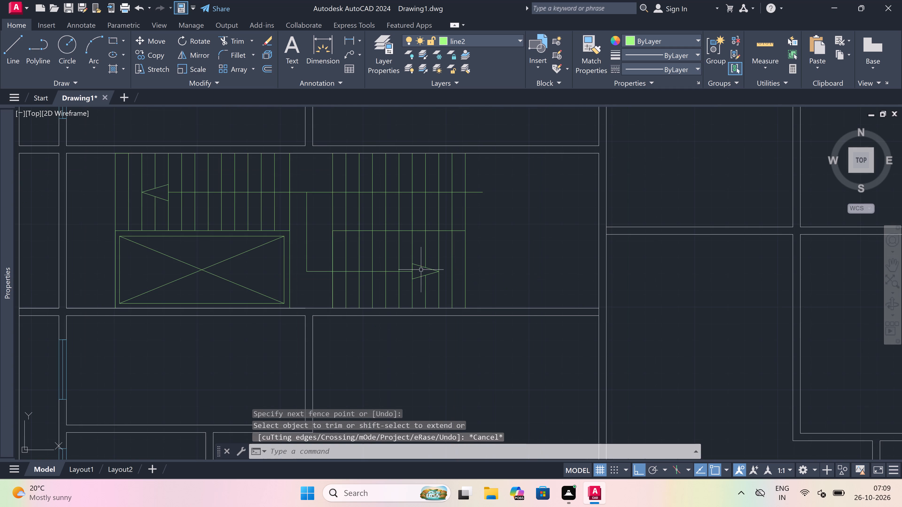
{"action": "scroll", "coordinate": [481, 254], "scroll_direction": "down", "scroll_amount": 1}
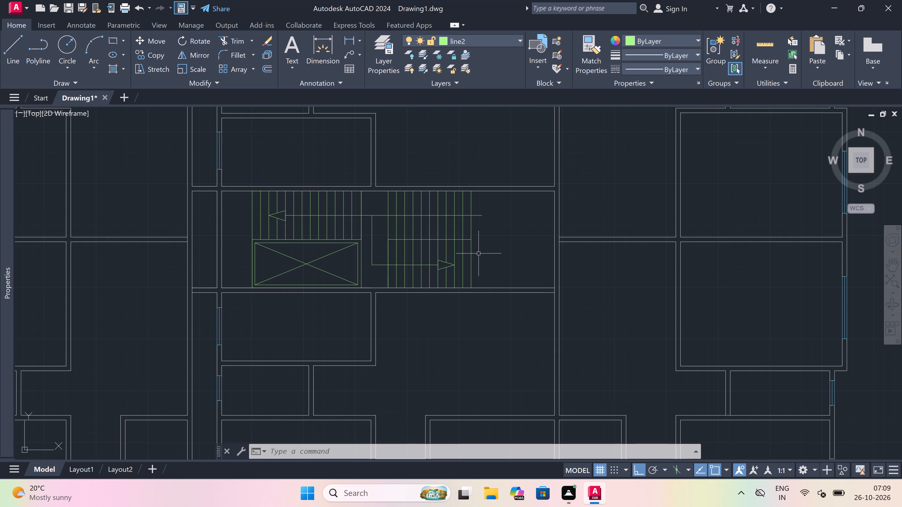
Look over the whole floor plan, from the central stair room to the rooms in the northwest corner.
{"action": "scroll", "coordinate": [476, 253], "scroll_direction": "down", "scroll_amount": 3}
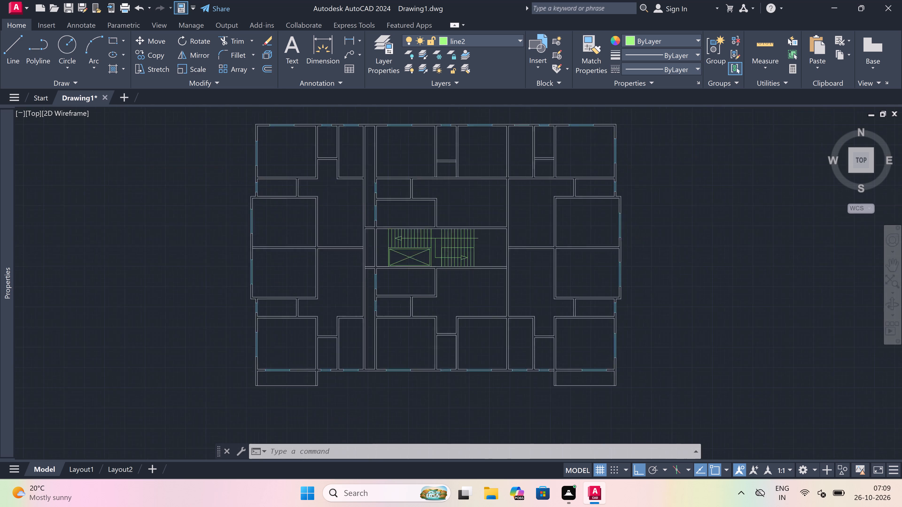
{"action": "scroll", "coordinate": [435, 334], "scroll_direction": "up", "scroll_amount": 3}
{"action": "scroll", "coordinate": [456, 289], "scroll_direction": "down", "scroll_amount": 1}
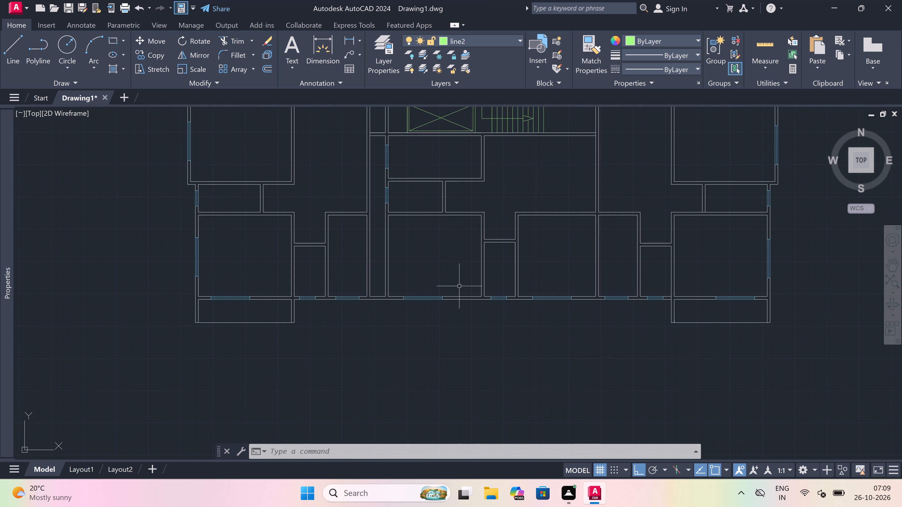
{"action": "scroll", "coordinate": [487, 282], "scroll_direction": "up", "scroll_amount": 1}
{"action": "scroll", "coordinate": [487, 282], "scroll_direction": "down", "scroll_amount": 2}
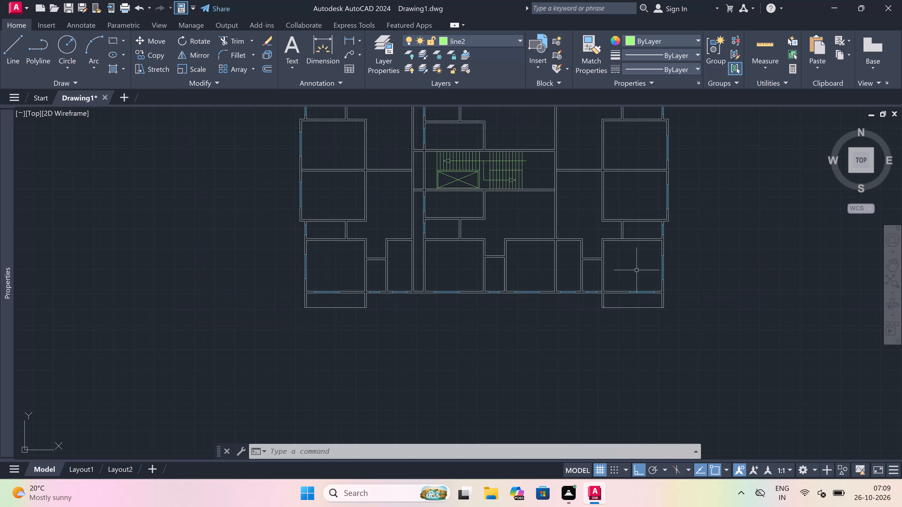
{"action": "scroll", "coordinate": [602, 312], "scroll_direction": "down", "scroll_amount": 3}
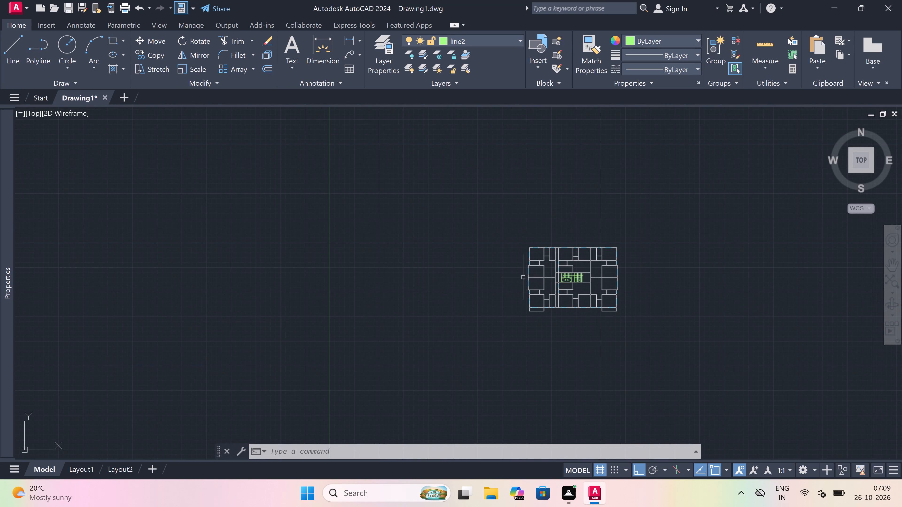
{"action": "scroll", "coordinate": [543, 261], "scroll_direction": "up", "scroll_amount": 5}
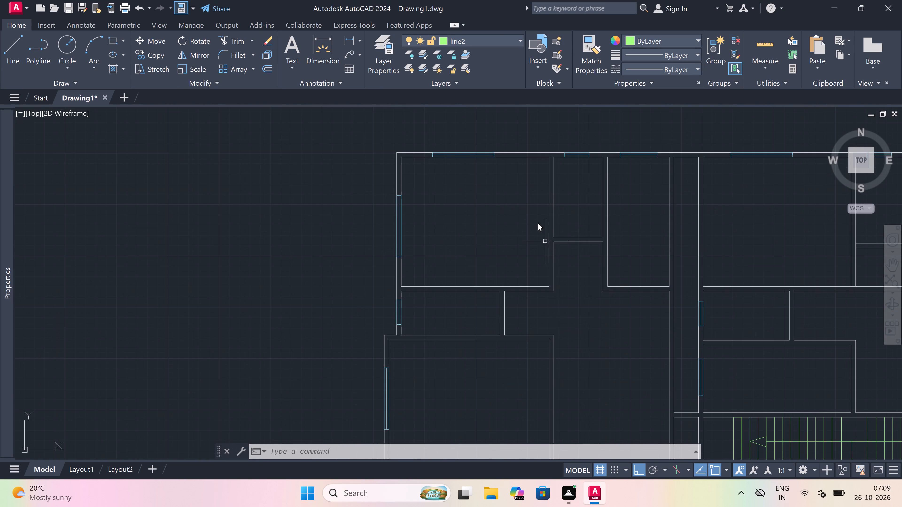
Make line1 the current layer.
{"action": "left_click", "coordinate": [485, 43]}
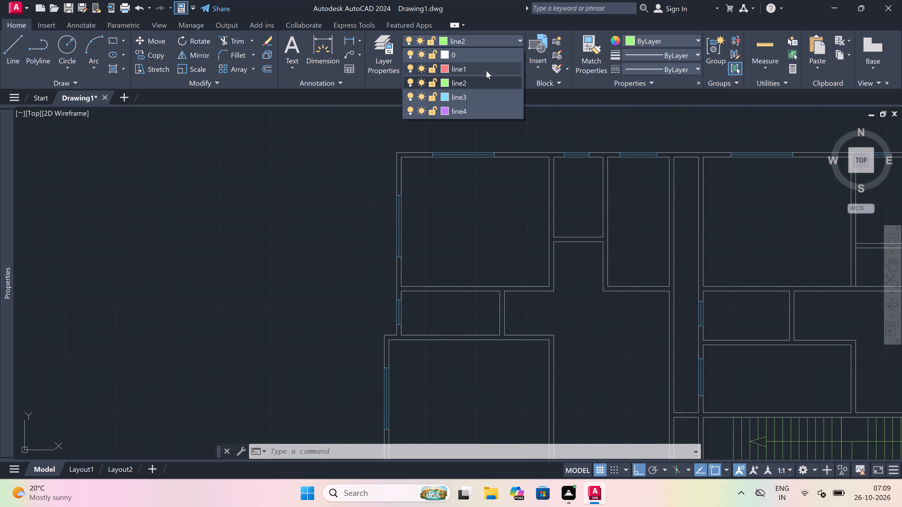
{"action": "left_click", "coordinate": [492, 66]}
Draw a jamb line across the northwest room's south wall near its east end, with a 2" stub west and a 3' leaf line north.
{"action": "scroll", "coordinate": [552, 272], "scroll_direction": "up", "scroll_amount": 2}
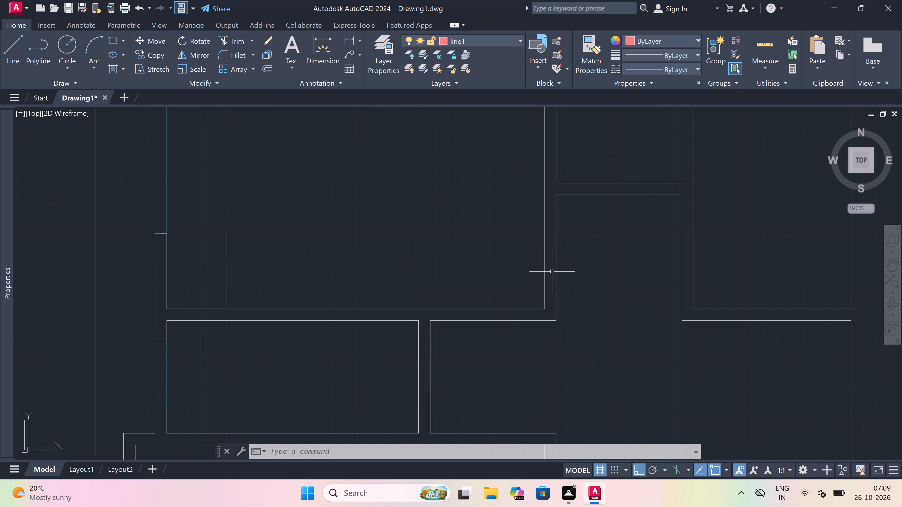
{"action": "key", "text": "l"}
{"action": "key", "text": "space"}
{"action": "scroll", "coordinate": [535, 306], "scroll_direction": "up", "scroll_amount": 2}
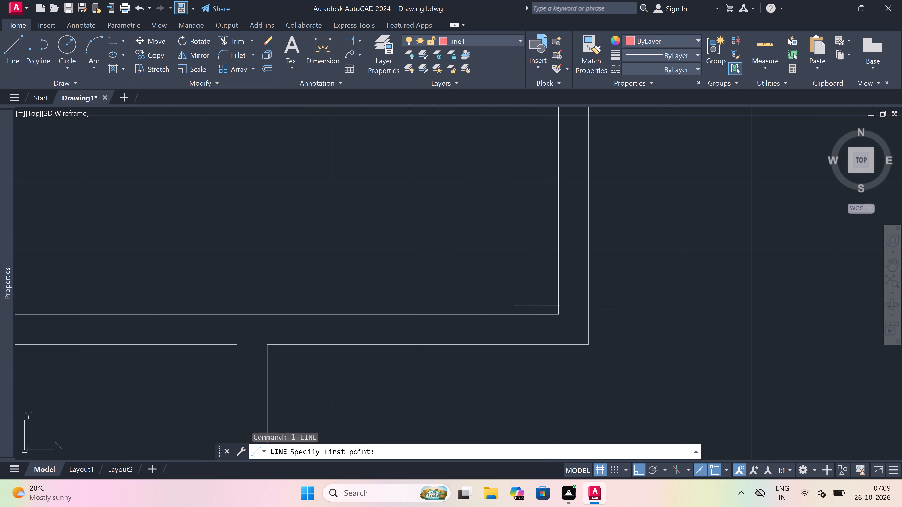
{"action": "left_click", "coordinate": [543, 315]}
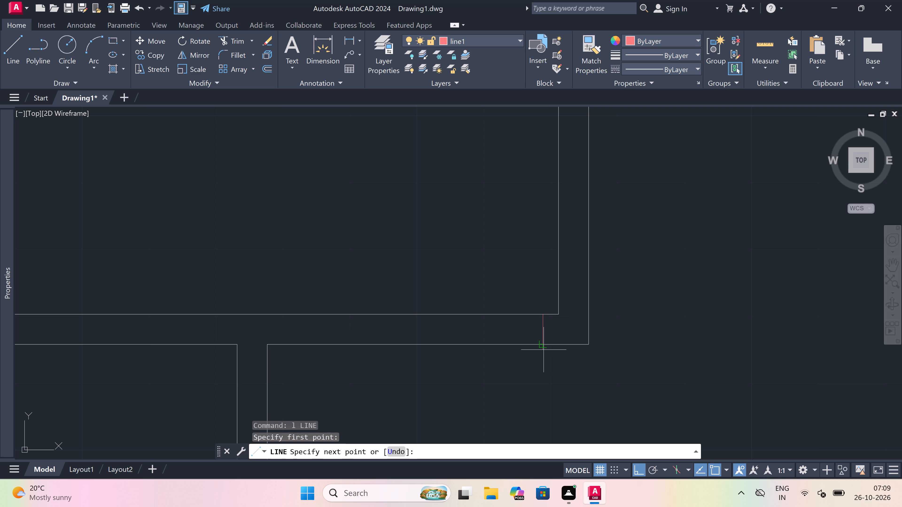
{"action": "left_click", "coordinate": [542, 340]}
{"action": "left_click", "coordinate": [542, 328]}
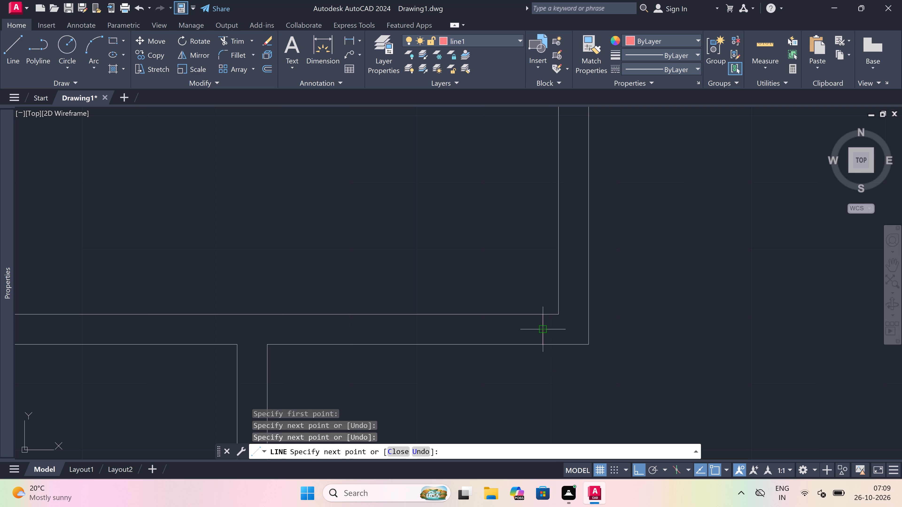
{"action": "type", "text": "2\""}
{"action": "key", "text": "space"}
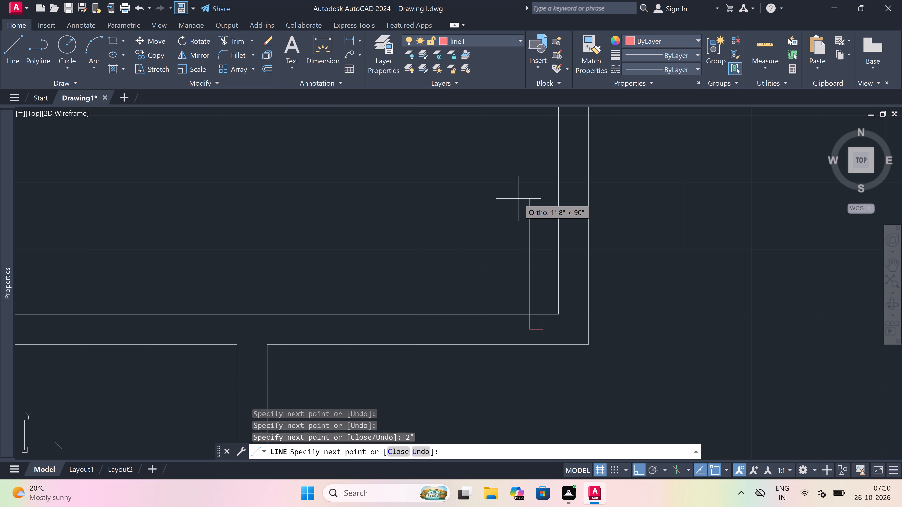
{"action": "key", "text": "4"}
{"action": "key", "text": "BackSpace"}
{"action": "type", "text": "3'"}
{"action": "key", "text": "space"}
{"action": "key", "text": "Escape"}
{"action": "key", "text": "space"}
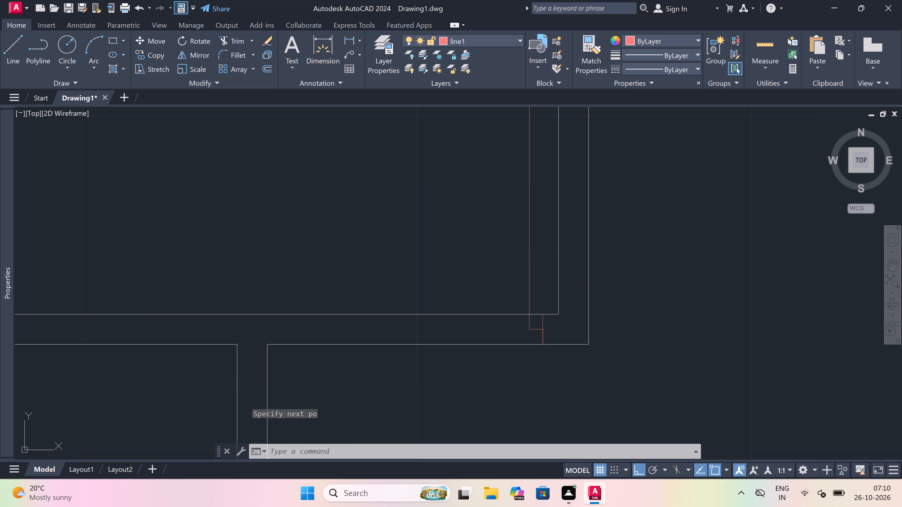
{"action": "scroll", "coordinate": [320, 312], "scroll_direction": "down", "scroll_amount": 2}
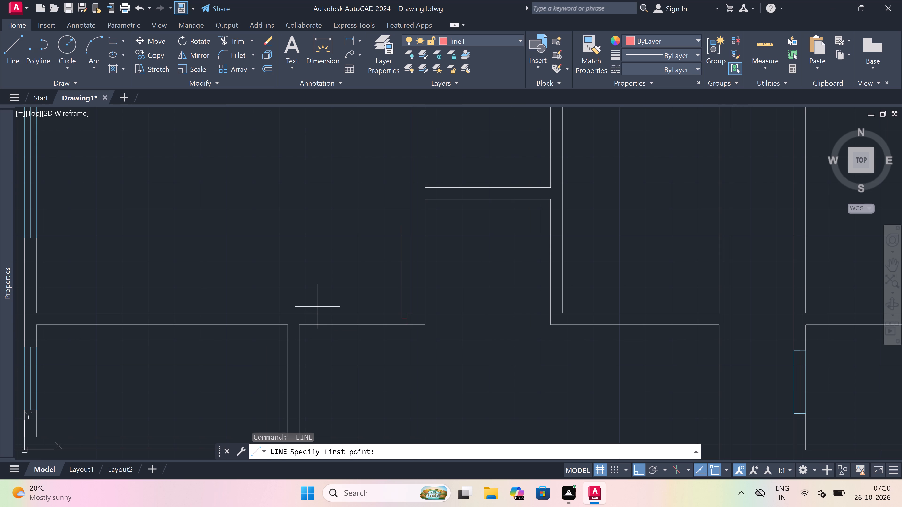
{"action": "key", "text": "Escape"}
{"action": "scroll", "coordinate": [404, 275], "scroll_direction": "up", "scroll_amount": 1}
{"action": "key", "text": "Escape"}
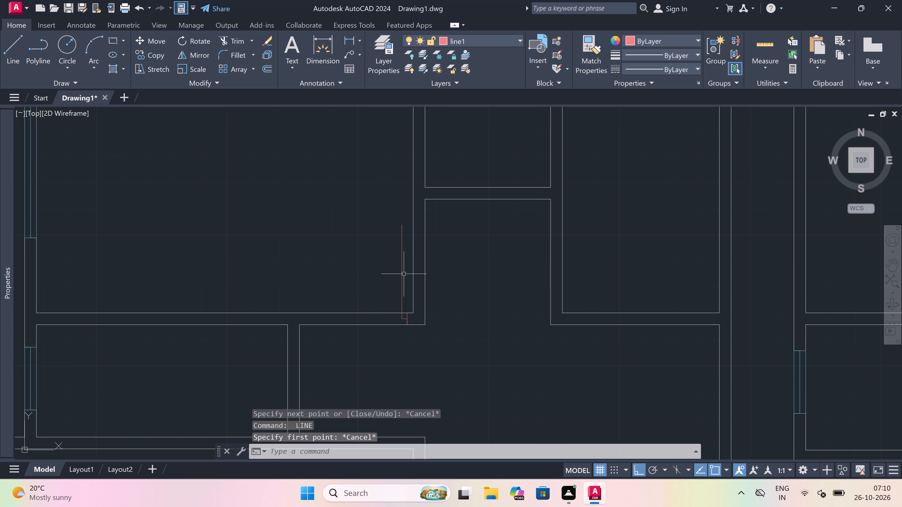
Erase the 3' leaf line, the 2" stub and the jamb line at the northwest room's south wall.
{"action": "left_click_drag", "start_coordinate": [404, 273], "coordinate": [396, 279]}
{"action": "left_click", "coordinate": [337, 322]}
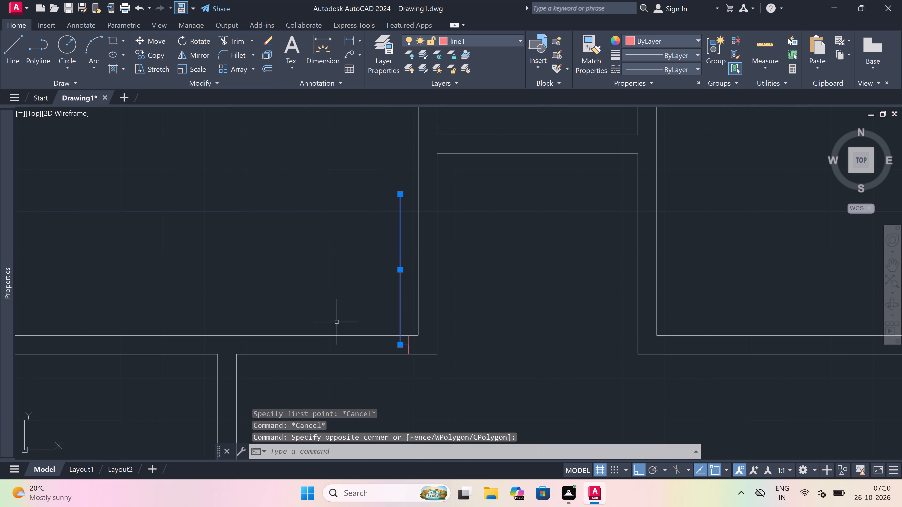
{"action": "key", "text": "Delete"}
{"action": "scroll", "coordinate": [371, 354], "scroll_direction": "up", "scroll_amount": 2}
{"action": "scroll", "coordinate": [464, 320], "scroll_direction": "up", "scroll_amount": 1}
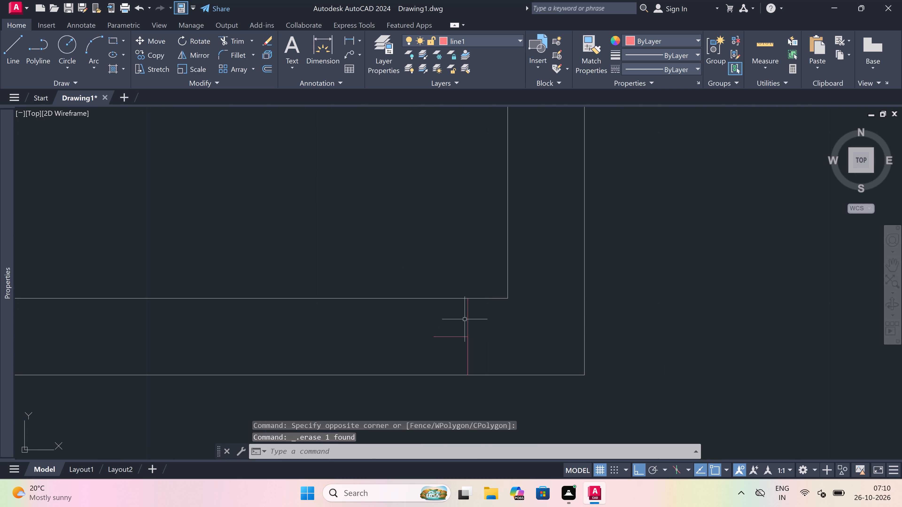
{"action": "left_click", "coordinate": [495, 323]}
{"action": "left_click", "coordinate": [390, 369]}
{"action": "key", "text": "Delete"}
Draw a jamb line across the northwest room's east wall near its south end, with a 2" stub north from its midpoint and a 3' leaf west.
{"action": "scroll", "coordinate": [390, 369], "scroll_direction": "down", "scroll_amount": 3}
{"action": "key", "text": "l"}
{"action": "key", "text": "space"}
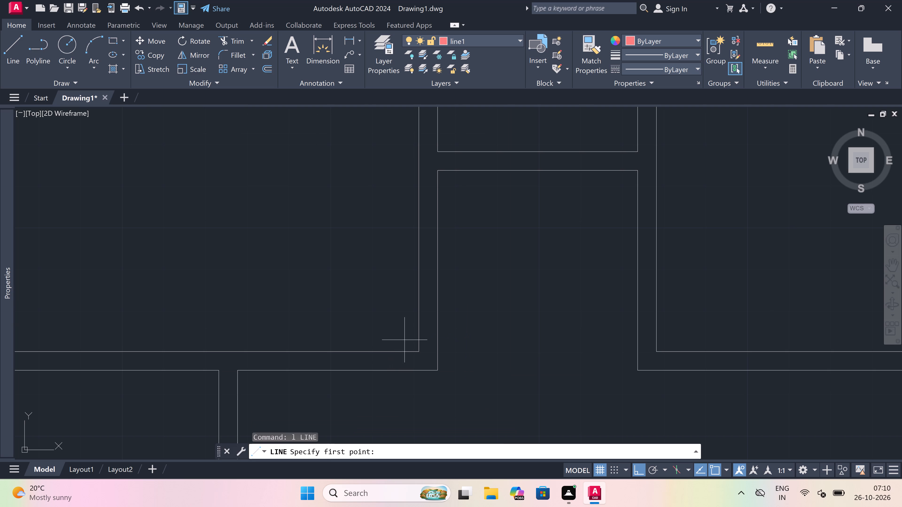
{"action": "left_click", "coordinate": [421, 337]}
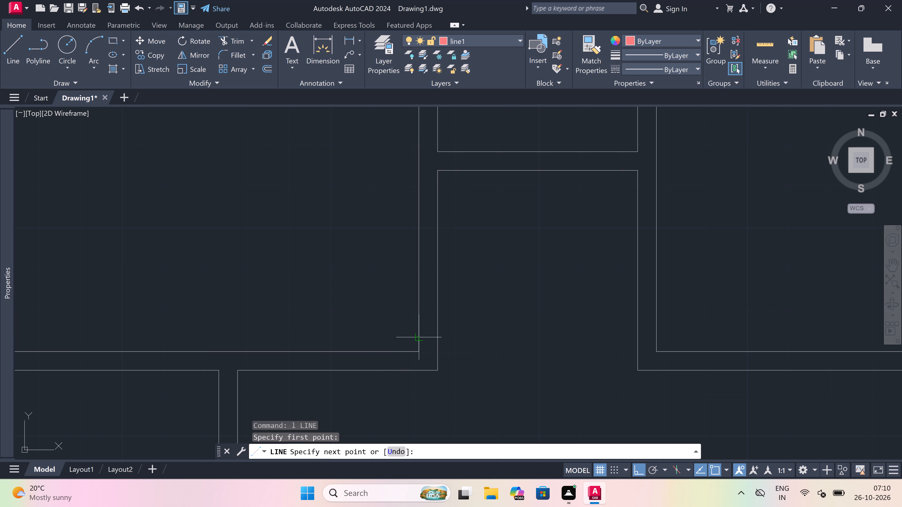
{"action": "left_click", "coordinate": [441, 338]}
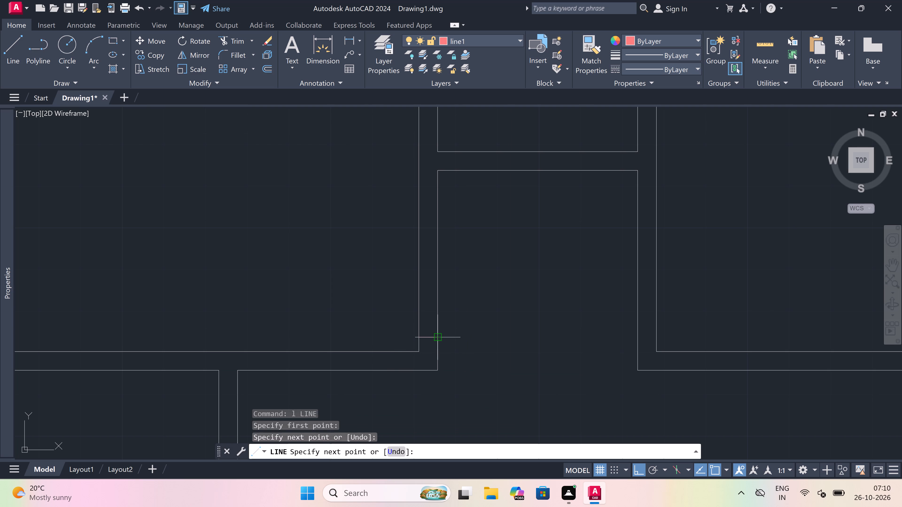
{"action": "left_click_drag", "start_coordinate": [429, 340], "coordinate": [429, 334]}
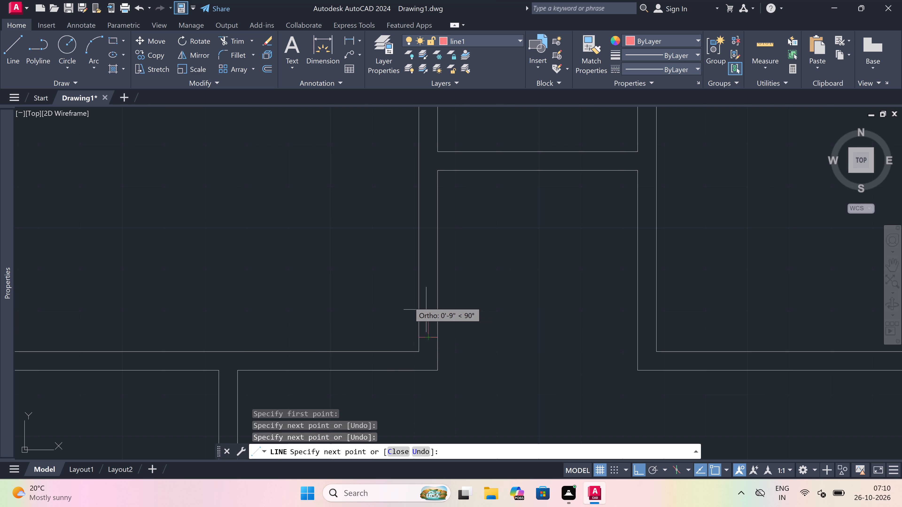
{"action": "type", "text": "2\""}
{"action": "key", "text": "space"}
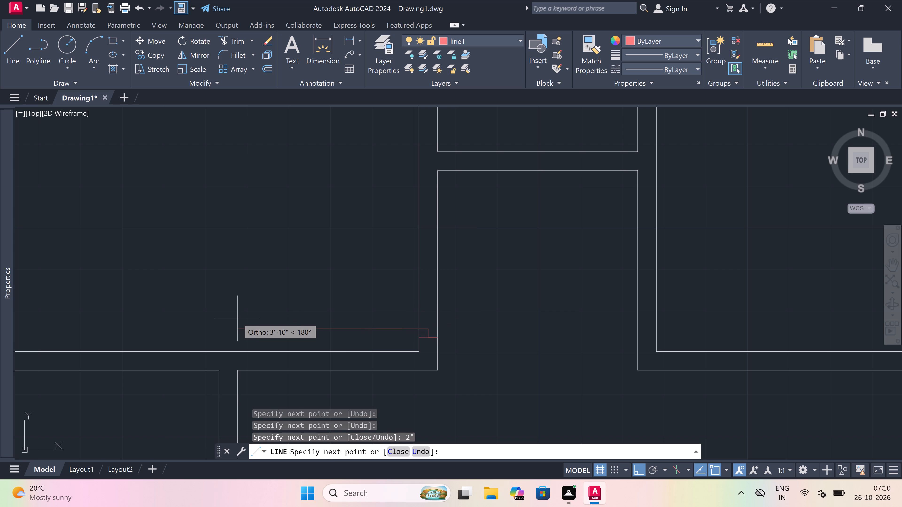
{"action": "type", "text": "3'"}
{"action": "key", "text": "space"}
{"action": "key", "text": "Escape"}
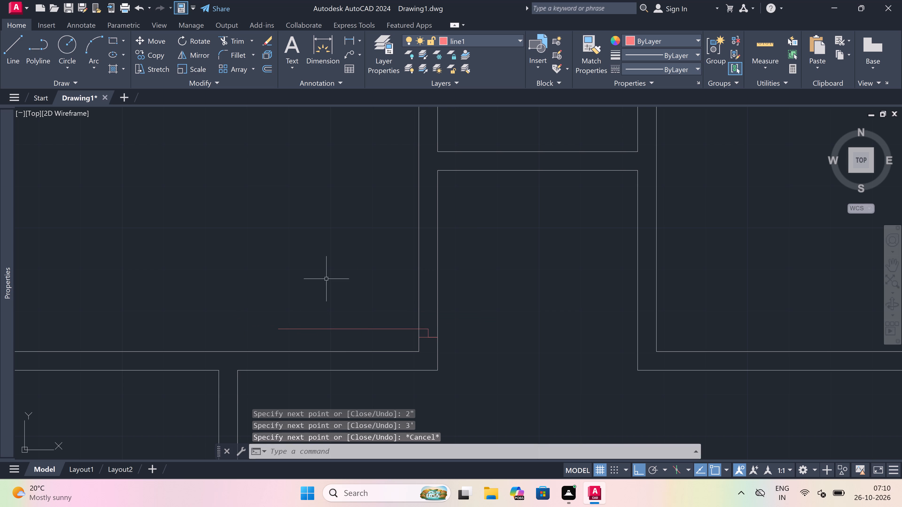
Draw a second jamb line across the same wall farther north, with a 2" stub running south from its midpoint.
{"action": "key", "text": "space"}
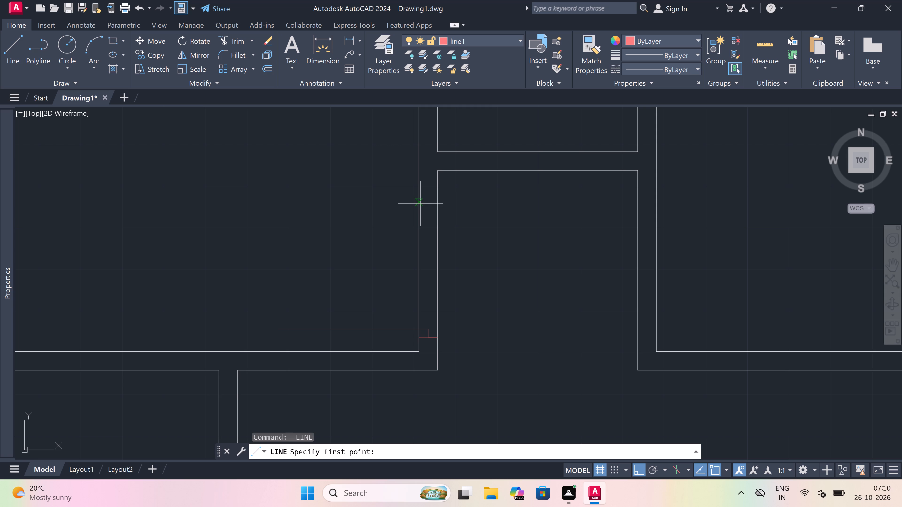
{"action": "left_click", "coordinate": [420, 207]}
{"action": "left_click", "coordinate": [434, 207]}
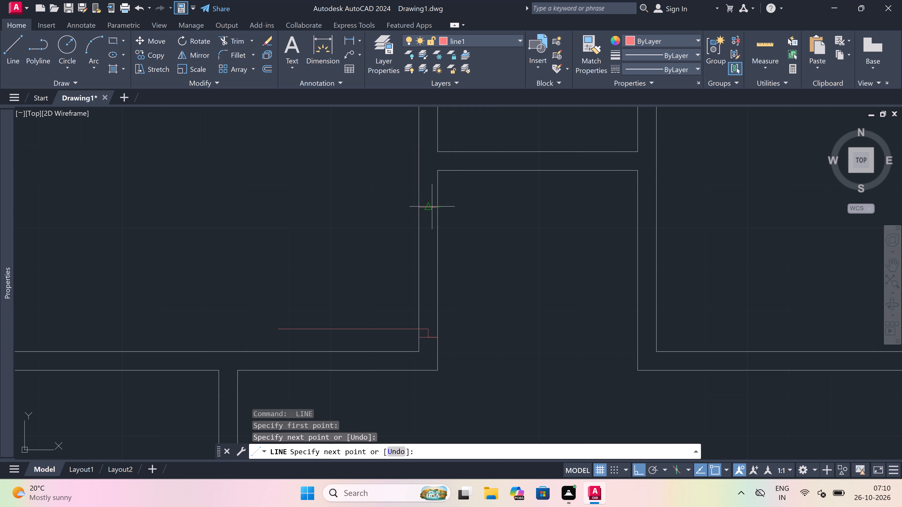
{"action": "left_click_drag", "start_coordinate": [427, 207], "coordinate": [427, 215]}
{"action": "type", "text": "2\""}
{"action": "key", "text": "space"}
{"action": "key", "text": "Escape"}
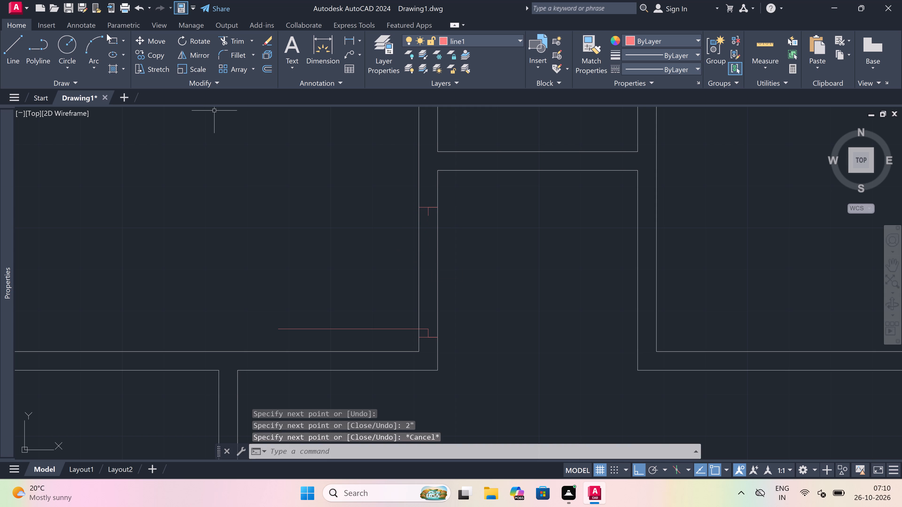
Draw the door swing as a Start, End, Direction arc from the leaf's west end to the northern jamb stub's end.
{"action": "left_click", "coordinate": [95, 67]}
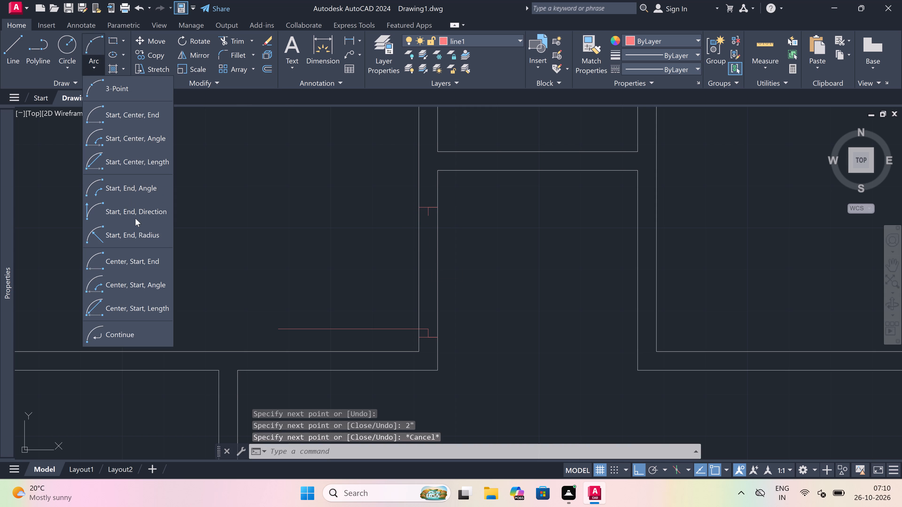
{"action": "left_click", "coordinate": [138, 205]}
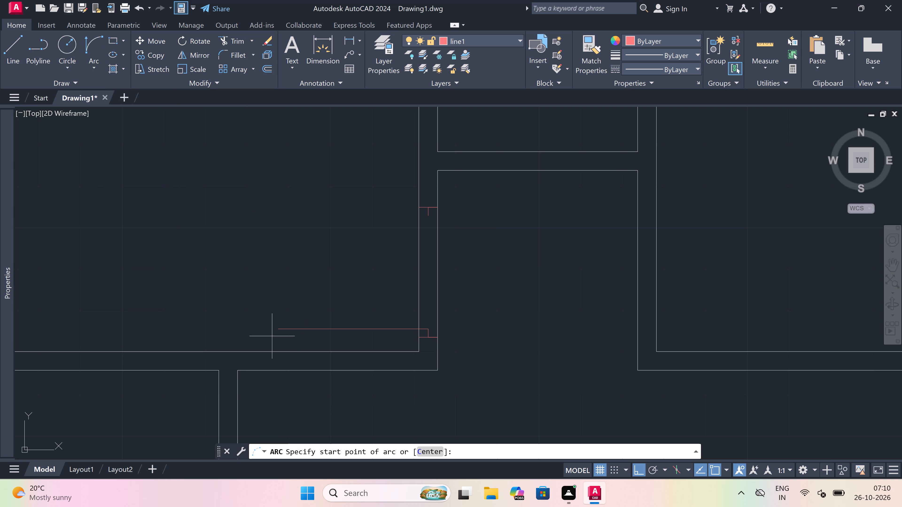
{"action": "left_click", "coordinate": [273, 328]}
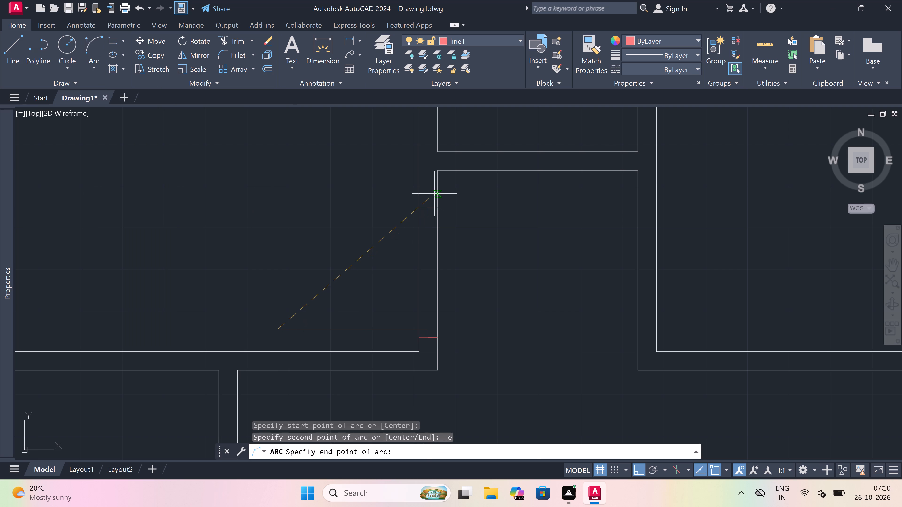
{"action": "left_click", "coordinate": [430, 216]}
{"action": "left_click_drag", "start_coordinate": [343, 219], "coordinate": [347, 219]}
Trim both wall lines between the two jambs to open the doorway.
{"action": "type", "text": "tr"}
{"action": "key", "text": "space"}
{"action": "left_click_drag", "start_coordinate": [412, 273], "coordinate": [420, 272]}
{"action": "left_click", "coordinate": [466, 268]}
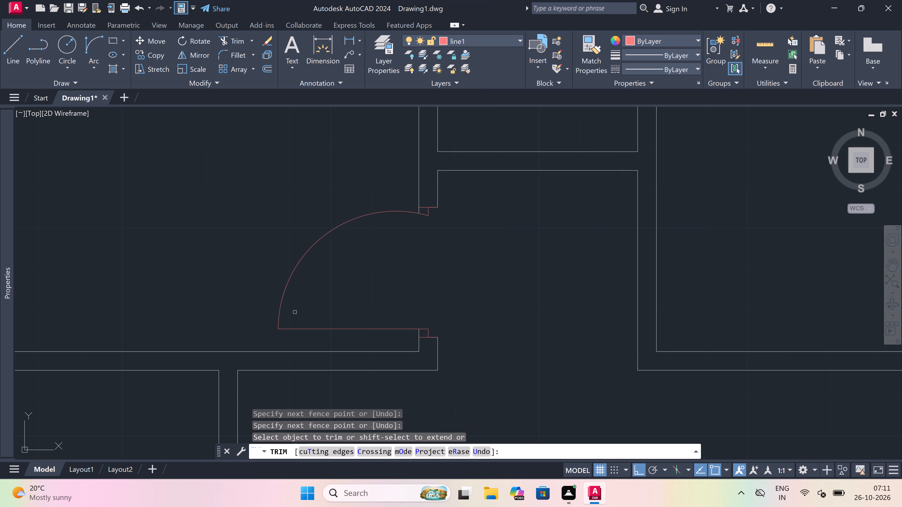
{"action": "key", "text": "Escape"}
Draw a jamb line across the wall between the northwest room and the small room east of it, with a 2" stub north and a 2' leaf east.
{"action": "type", "text": "l"}
{"action": "key", "text": "space"}
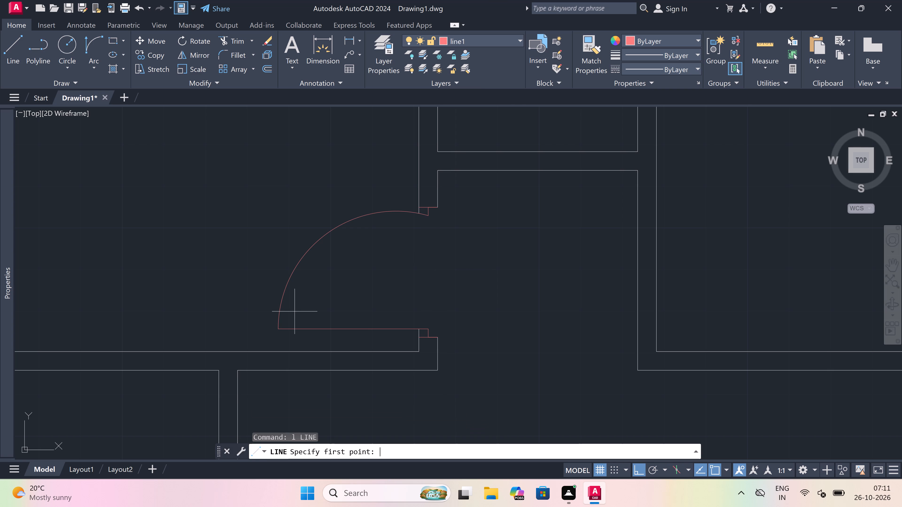
{"action": "scroll", "coordinate": [295, 311], "scroll_direction": "down", "scroll_amount": 2}
{"action": "scroll", "coordinate": [342, 238], "scroll_direction": "up", "scroll_amount": 2}
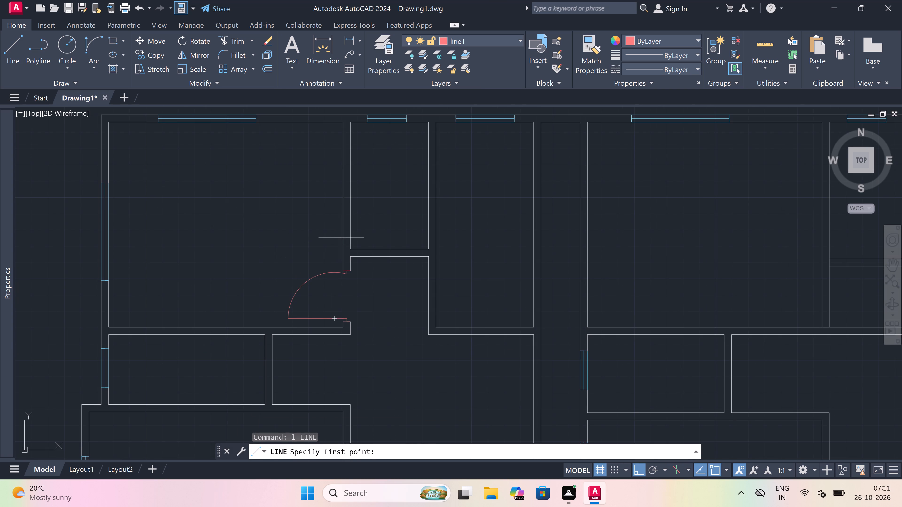
{"action": "left_click_drag", "start_coordinate": [346, 252], "coordinate": [348, 252]}
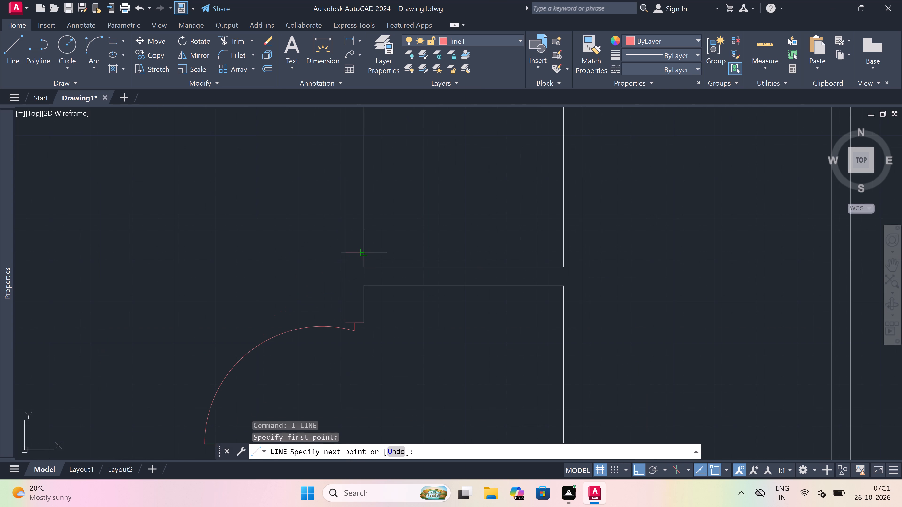
{"action": "left_click", "coordinate": [364, 254]}
{"action": "left_click_drag", "start_coordinate": [357, 254], "coordinate": [356, 245]}
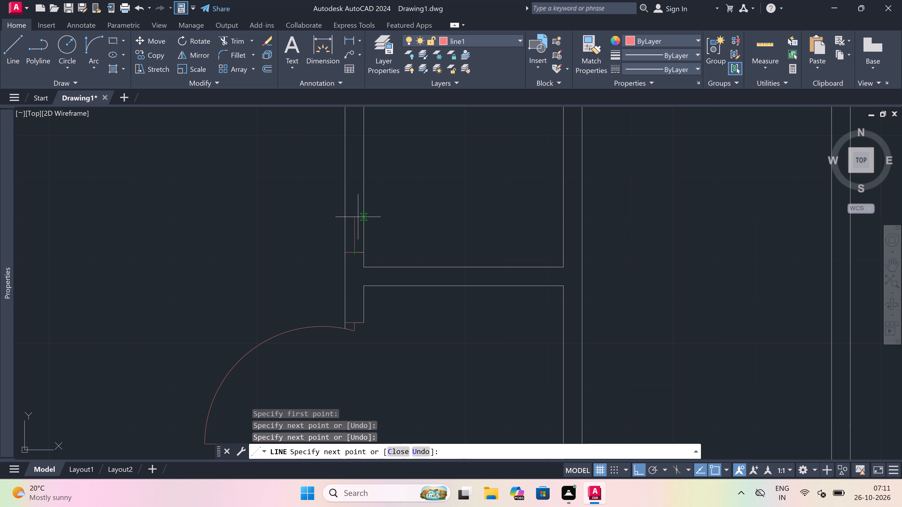
{"action": "type", "text": "2\""}
{"action": "key", "text": "space"}
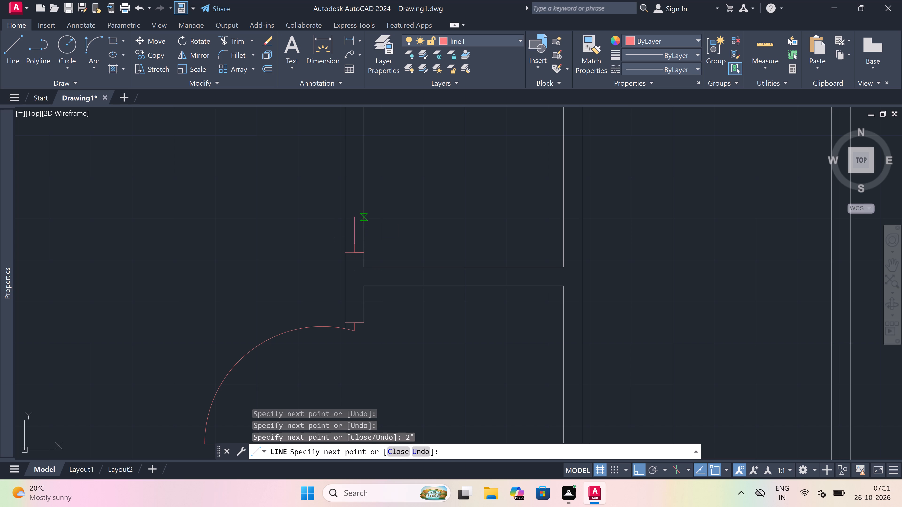
{"action": "type", "text": "2'"}
{"action": "key", "text": "space"}
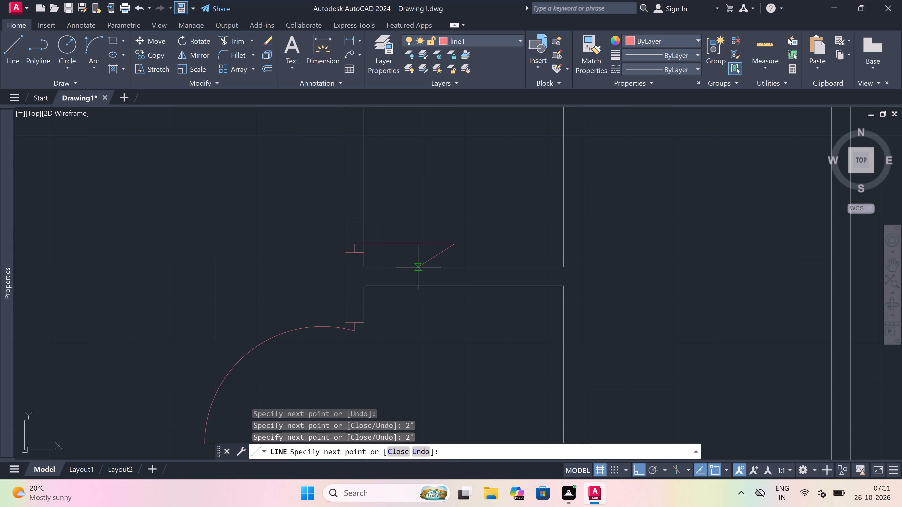
{"action": "key", "text": "Escape"}
Draw a second jamb line across the same wall farther north, with a 2" stub running south from its midpoint.
{"action": "key", "text": "space"}
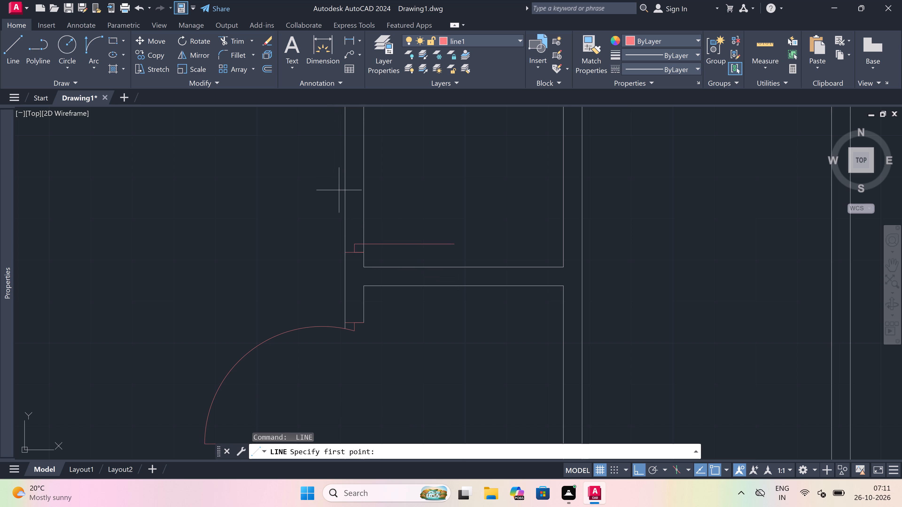
{"action": "left_click", "coordinate": [345, 165]}
{"action": "left_click", "coordinate": [364, 165]}
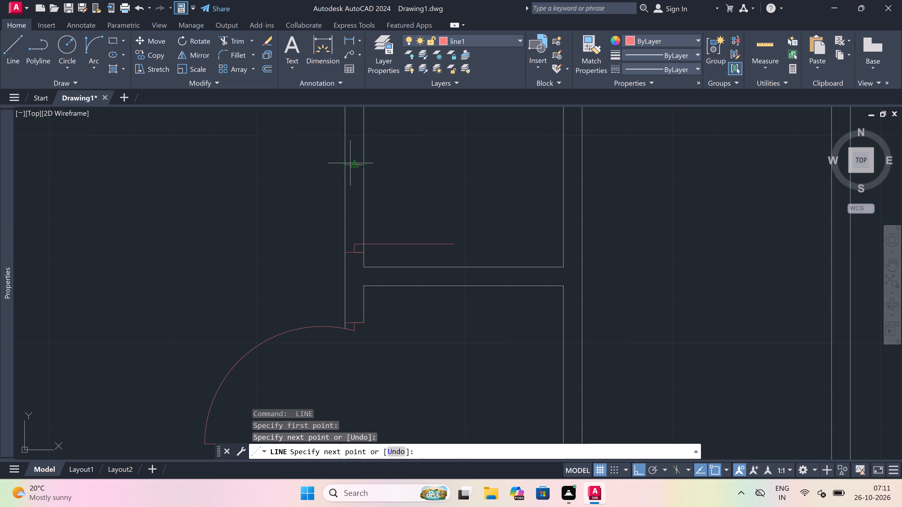
{"action": "left_click", "coordinate": [352, 163]}
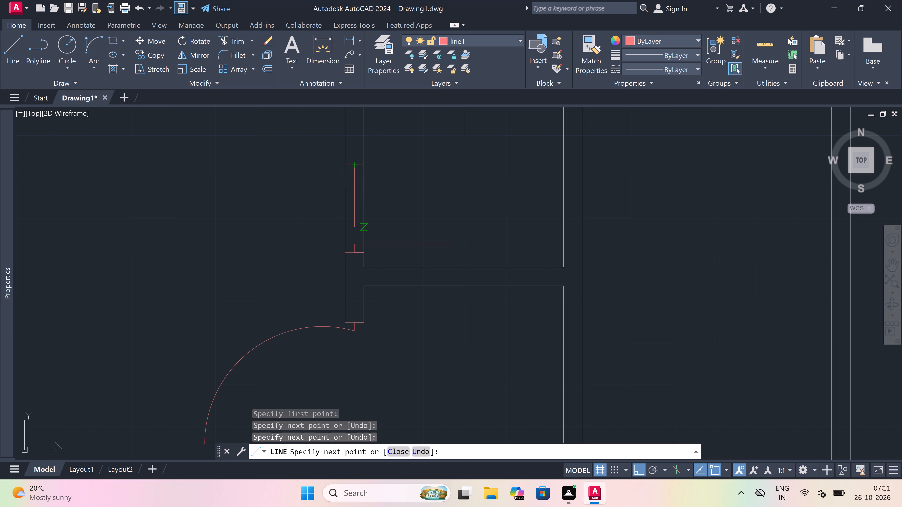
{"action": "type", "text": "2\""}
{"action": "key", "text": "space"}
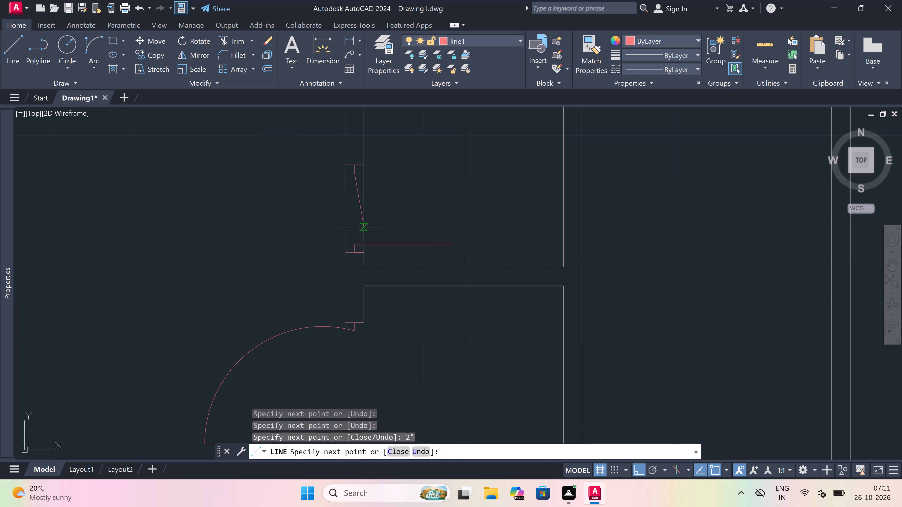
{"action": "key", "text": "Escape"}
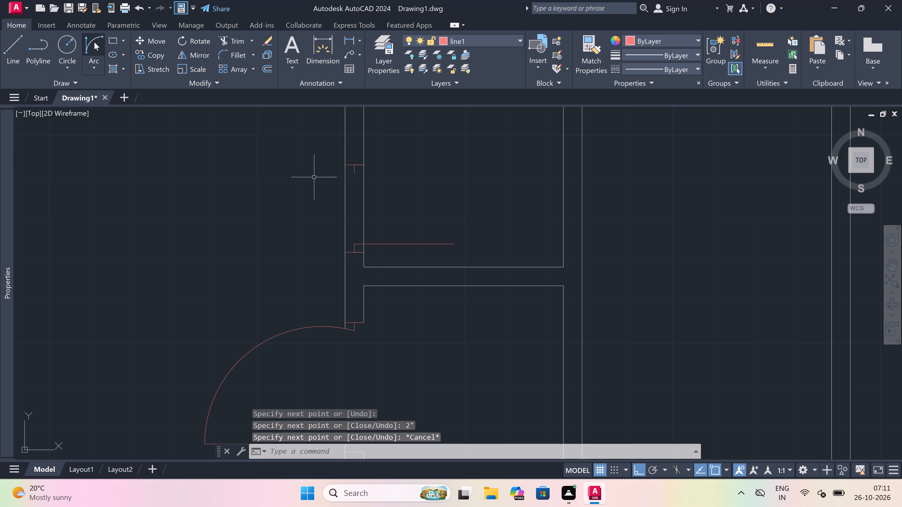
Draw the small room's door swing as a Start, End, Direction arc from the leaf's east end to the northern jamb stub's end.
{"action": "left_click", "coordinate": [94, 42]}
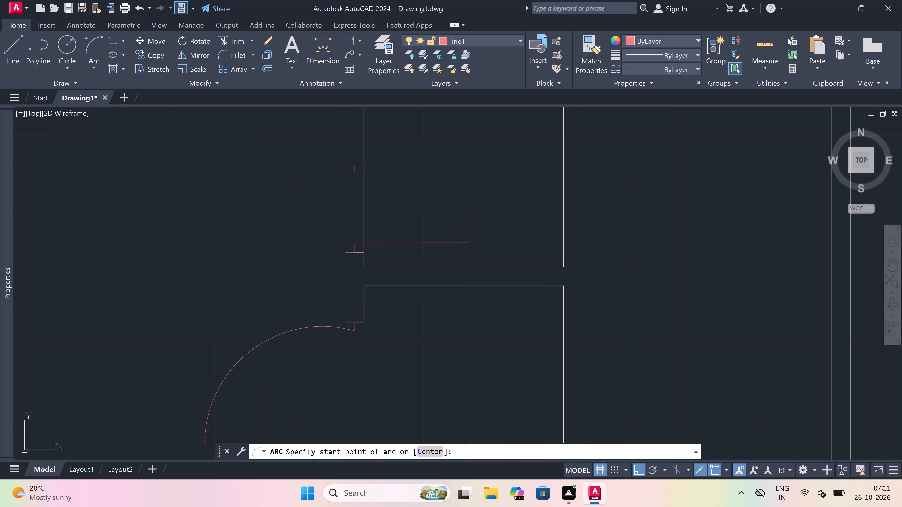
{"action": "left_click_drag", "start_coordinate": [457, 239], "coordinate": [448, 225]}
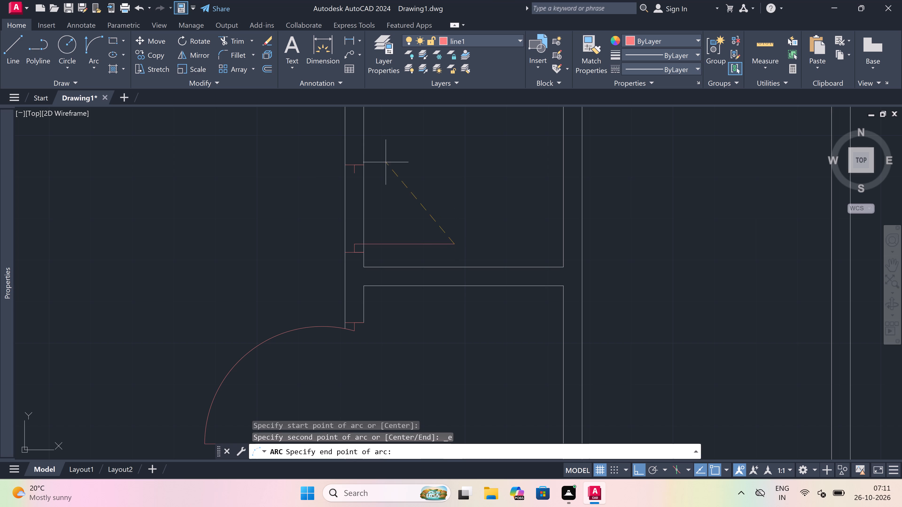
{"action": "left_click", "coordinate": [353, 175]}
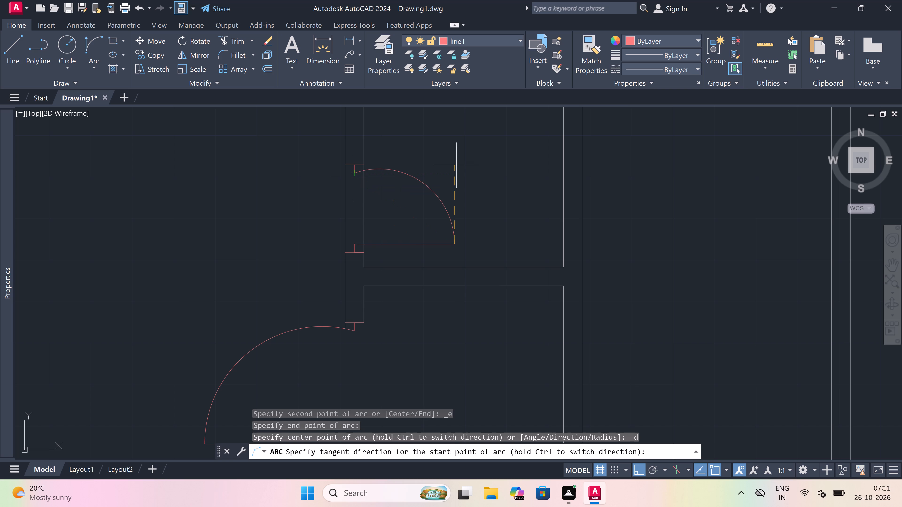
{"action": "left_click", "coordinate": [459, 164]}
Trim both wall lines between the two jambs to open the small room's doorway.
{"action": "key", "text": "t"}
{"action": "key", "text": "r"}
{"action": "key", "text": "space"}
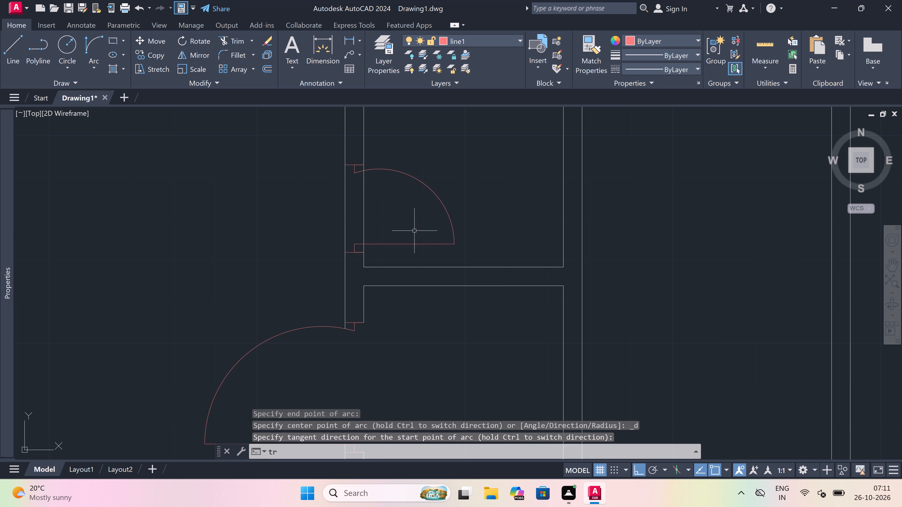
{"action": "left_click", "coordinate": [413, 230]}
{"action": "left_click", "coordinate": [182, 238]}
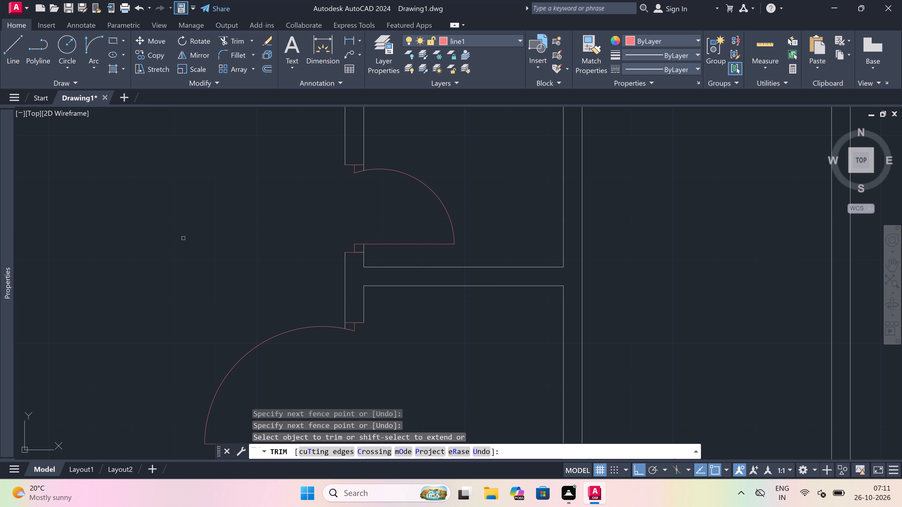
{"action": "key", "text": "Escape"}
Draw a jamb line near the south end of the next room east's west wall, with a 2" stub north from its midpoint and a 2' leaf east.
{"action": "type", "text": "l"}
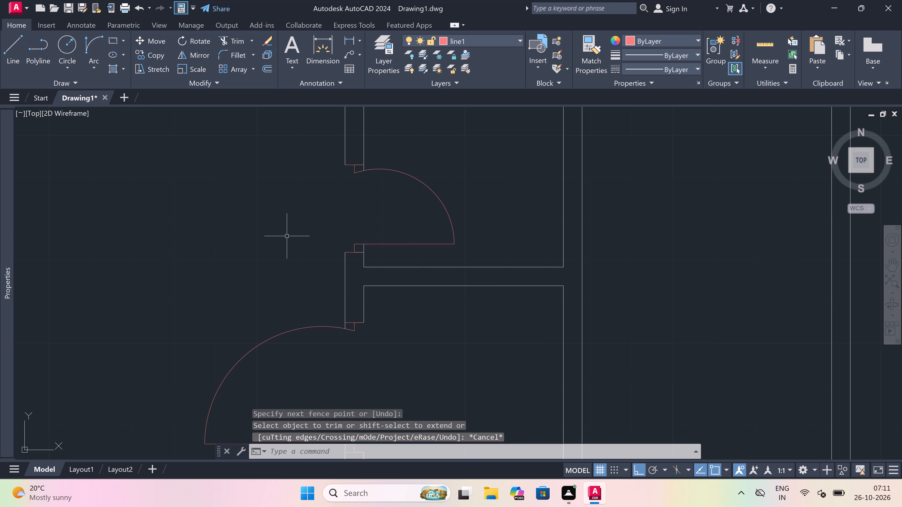
{"action": "key", "text": "space"}
{"action": "scroll", "coordinate": [412, 227], "scroll_direction": "down", "scroll_amount": 3}
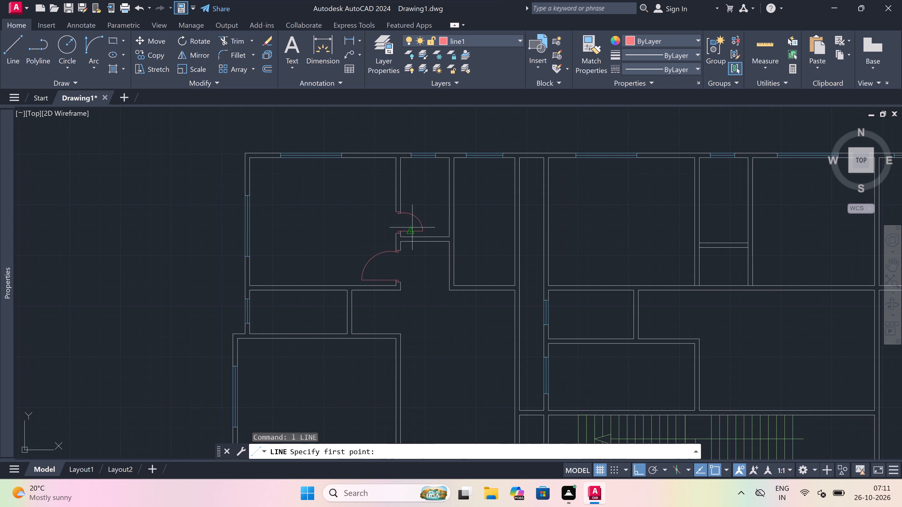
{"action": "scroll", "coordinate": [442, 288], "scroll_direction": "up", "scroll_amount": 3}
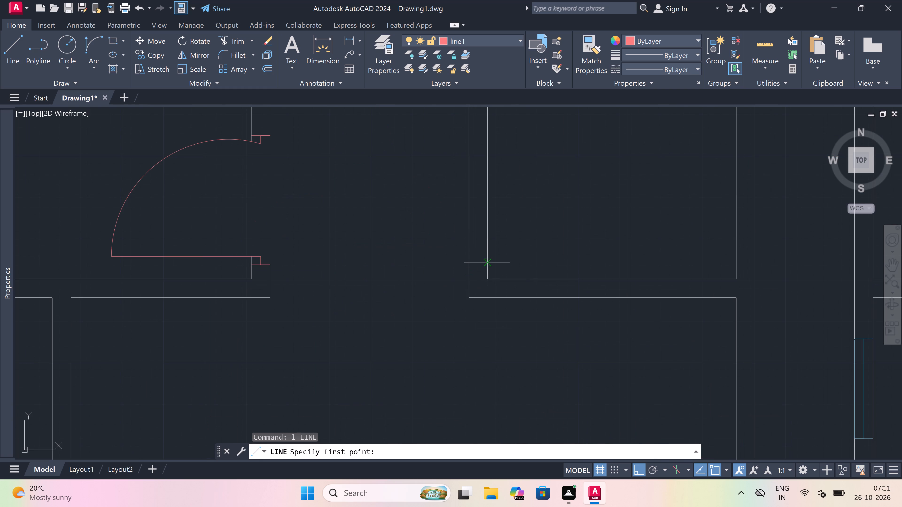
{"action": "left_click", "coordinate": [487, 266]}
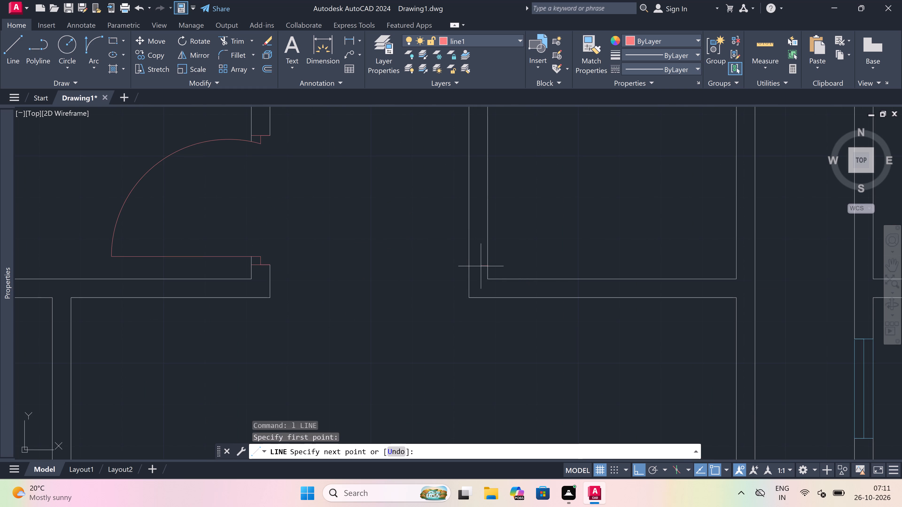
{"action": "left_click", "coordinate": [466, 263]}
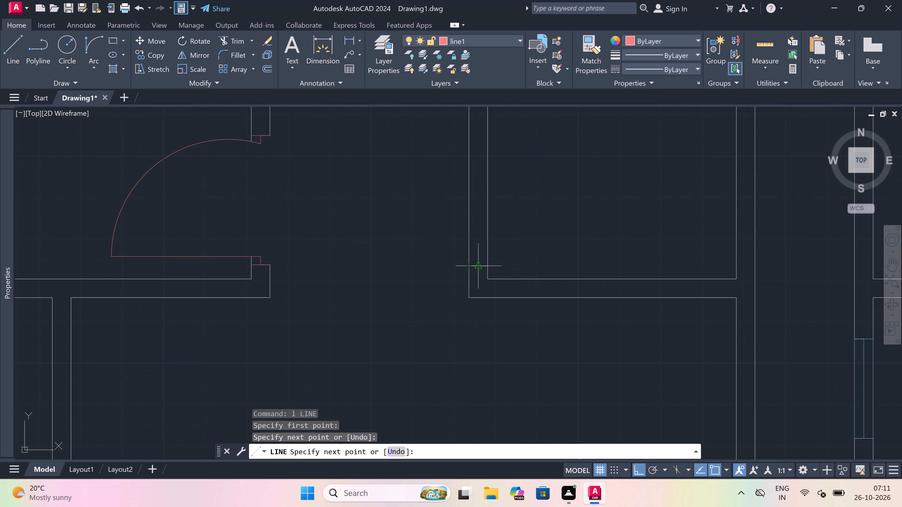
{"action": "left_click_drag", "start_coordinate": [482, 267], "coordinate": [482, 254]}
{"action": "type", "text": "2\""}
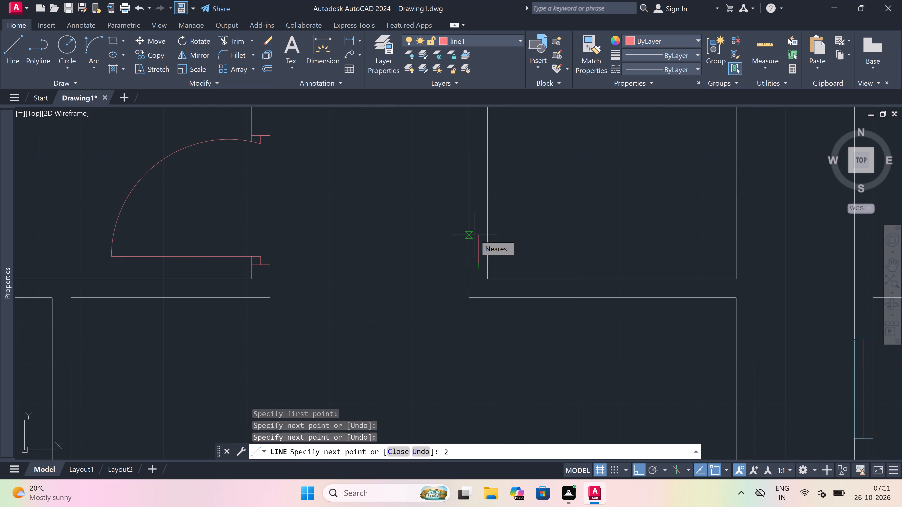
{"action": "key", "text": "space"}
{"action": "type", "text": "2'"}
{"action": "key", "text": "space"}
{"action": "key", "text": "Escape"}
Draw a second jamb line across that west wall farther north, with a 2" stub running south from its midpoint.
{"action": "key", "text": "space"}
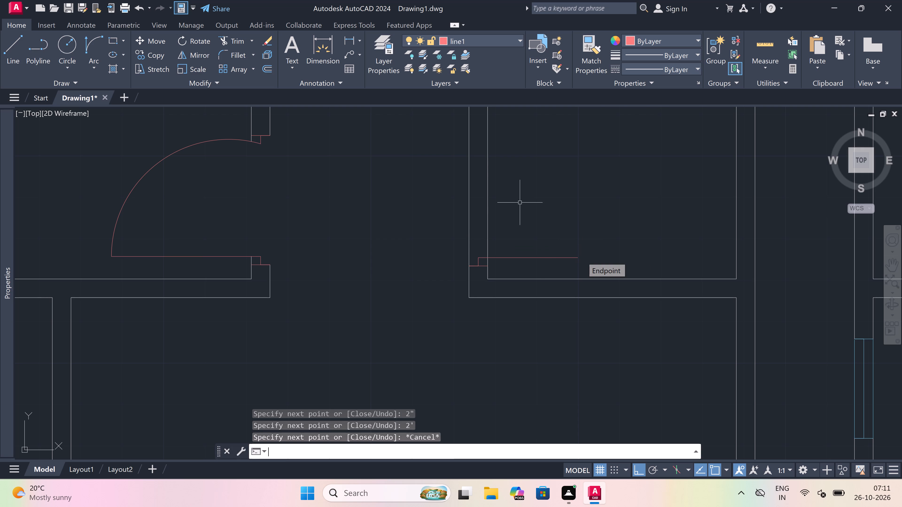
{"action": "left_click", "coordinate": [471, 177]}
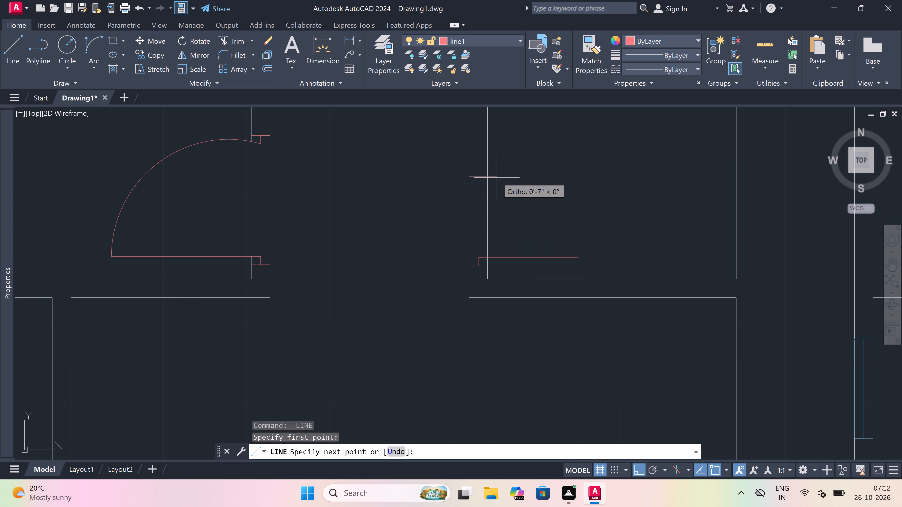
{"action": "left_click", "coordinate": [486, 176]}
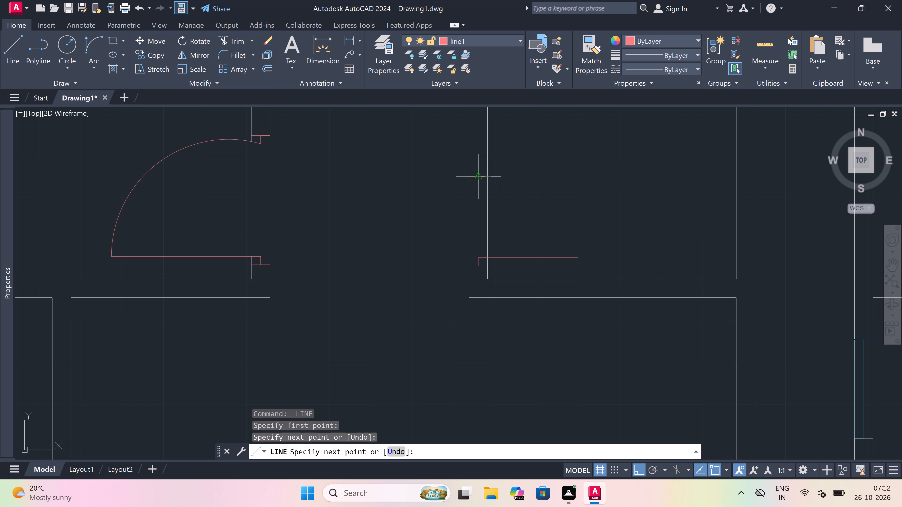
{"action": "left_click", "coordinate": [478, 175]}
{"action": "type", "text": "2\""}
{"action": "key", "text": "space"}
{"action": "key", "text": "Escape"}
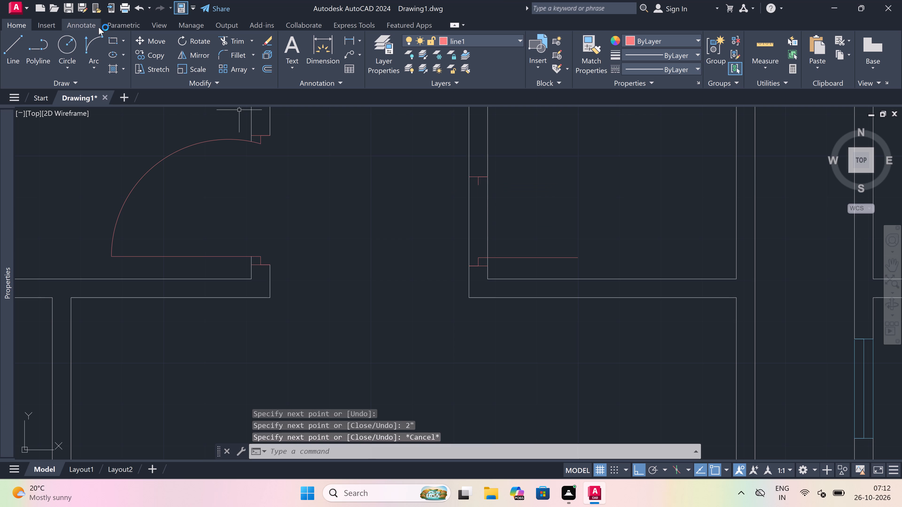
Draw this door's swing as a Start, End, Direction arc from the leaf's east end to the northern jamb stub's end.
{"action": "left_click", "coordinate": [94, 43]}
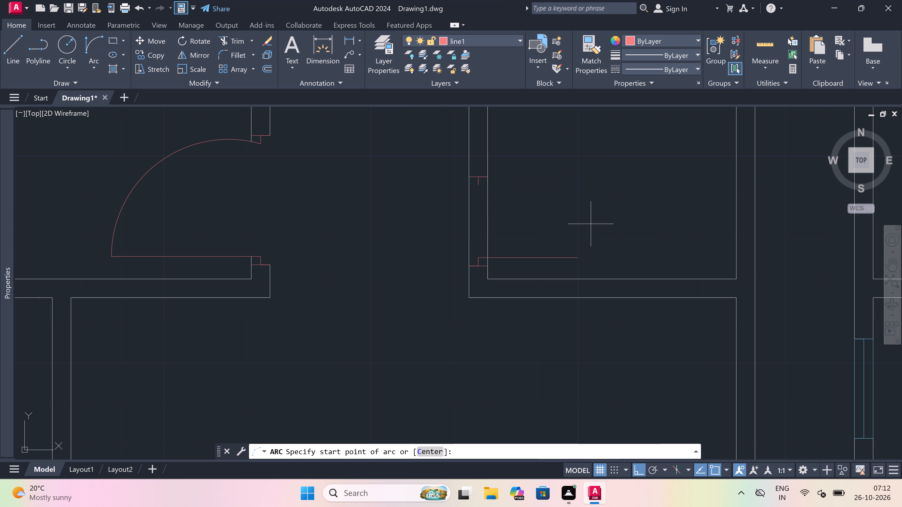
{"action": "left_click", "coordinate": [574, 254]}
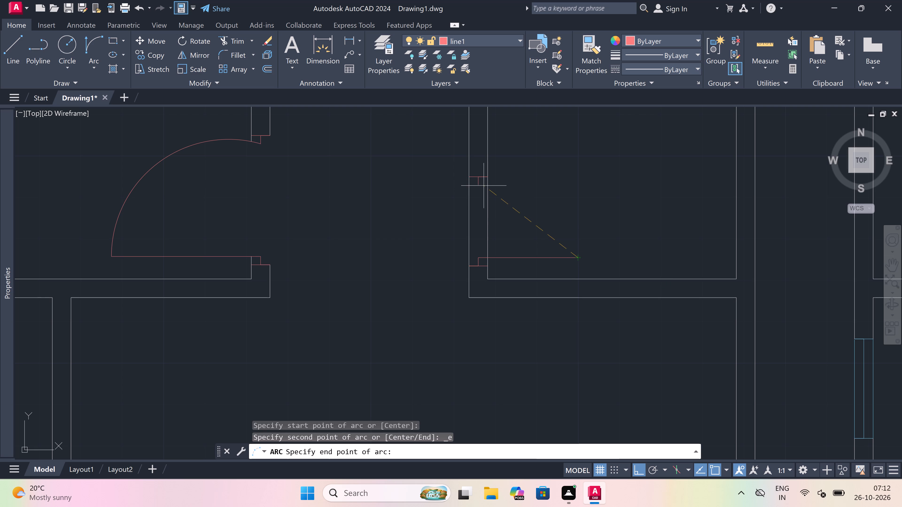
{"action": "left_click_drag", "start_coordinate": [480, 184], "coordinate": [487, 184]}
{"action": "left_click", "coordinate": [586, 177]}
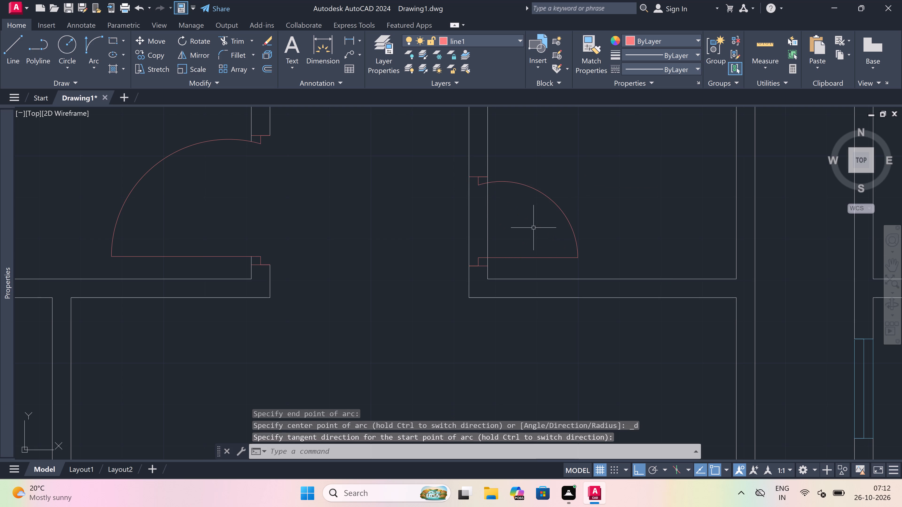
Trim both lines of the west wall between the two jambs to open the doorway.
{"action": "type", "text": "tr"}
{"action": "key", "text": "space"}
{"action": "left_click", "coordinate": [533, 228]}
{"action": "left_click", "coordinate": [398, 246]}
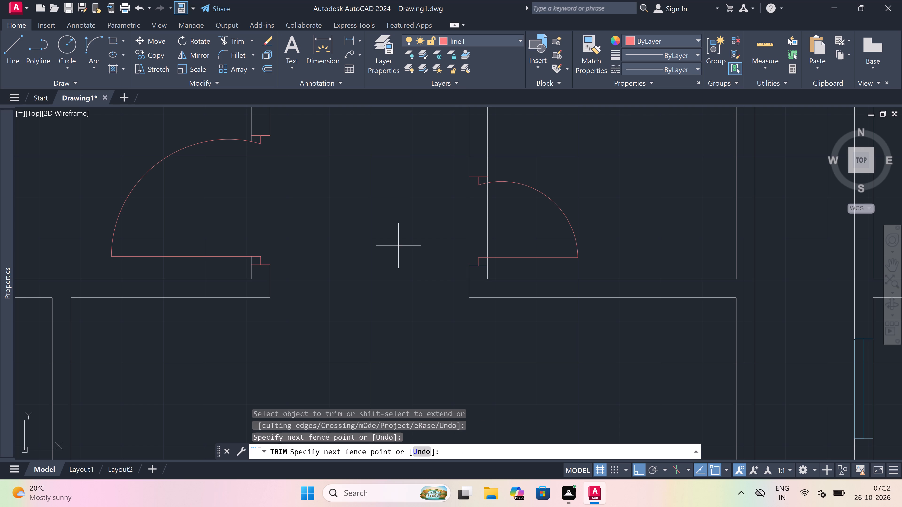
{"action": "left_click", "coordinate": [531, 215]}
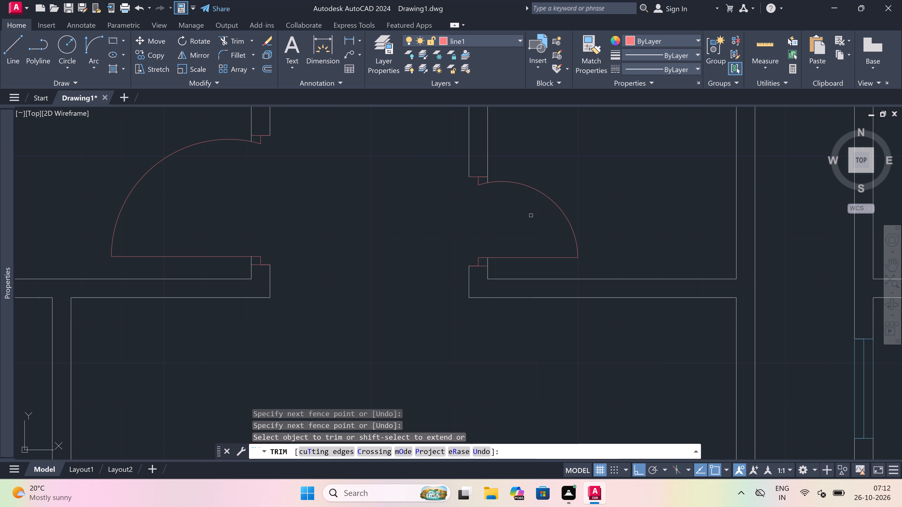
{"action": "key", "text": "Escape"}
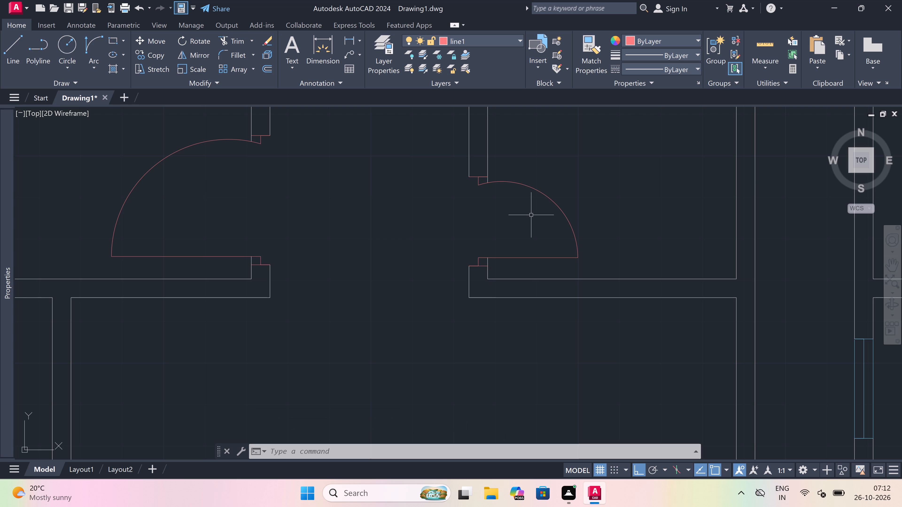
Draw a jamb line near the south end of the small western room's east wall, with a 2" stub north from its midpoint and a 2' leaf west.
{"action": "scroll", "coordinate": [470, 246], "scroll_direction": "down", "scroll_amount": 6}
{"action": "scroll", "coordinate": [458, 262], "scroll_direction": "up", "scroll_amount": 3}
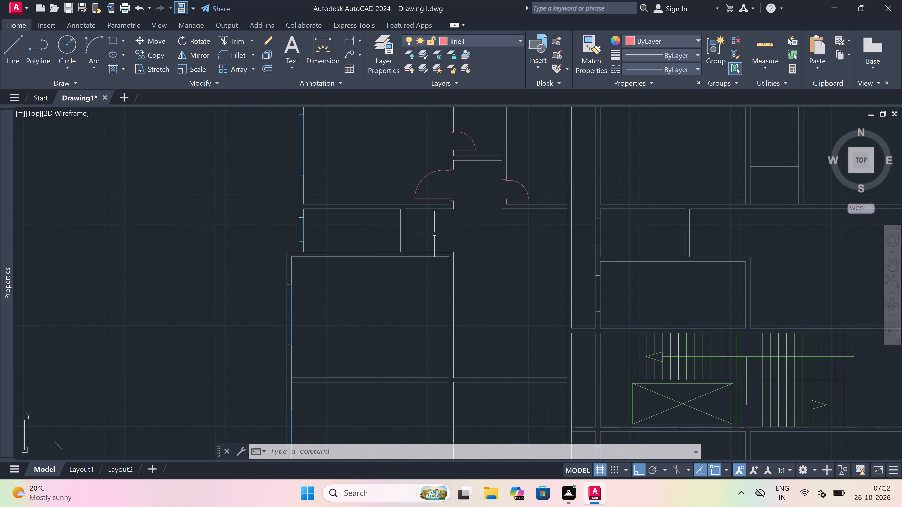
{"action": "key", "text": "l"}
{"action": "key", "text": "space"}
{"action": "scroll", "coordinate": [393, 238], "scroll_direction": "up", "scroll_amount": 3}
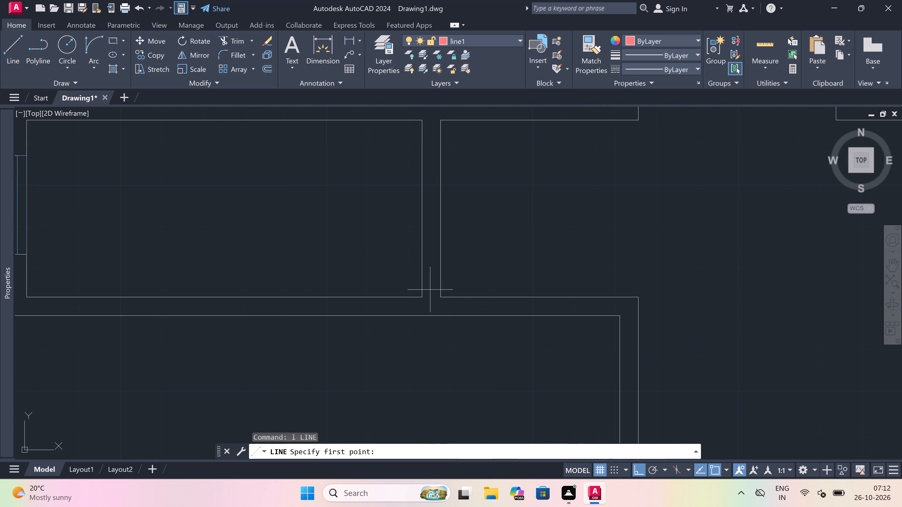
{"action": "left_click", "coordinate": [421, 285]}
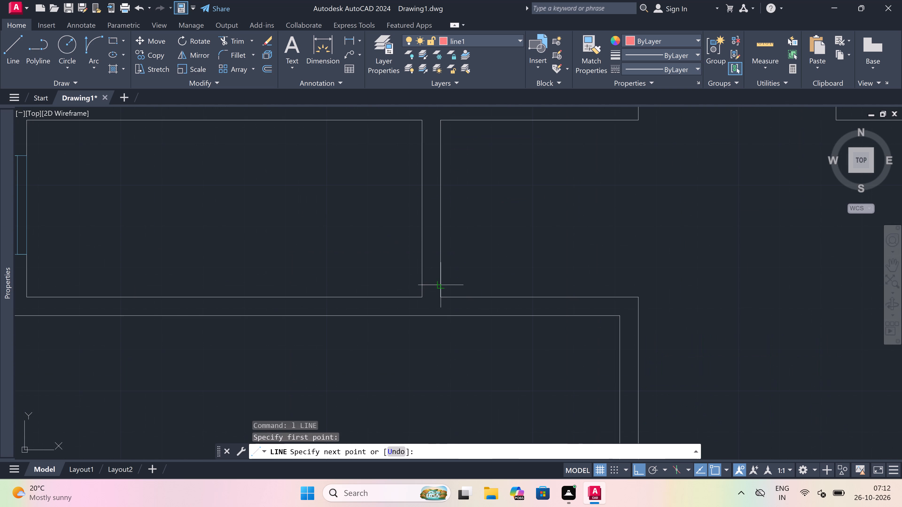
{"action": "left_click", "coordinate": [442, 284]}
{"action": "left_click_drag", "start_coordinate": [434, 284], "coordinate": [434, 278]}
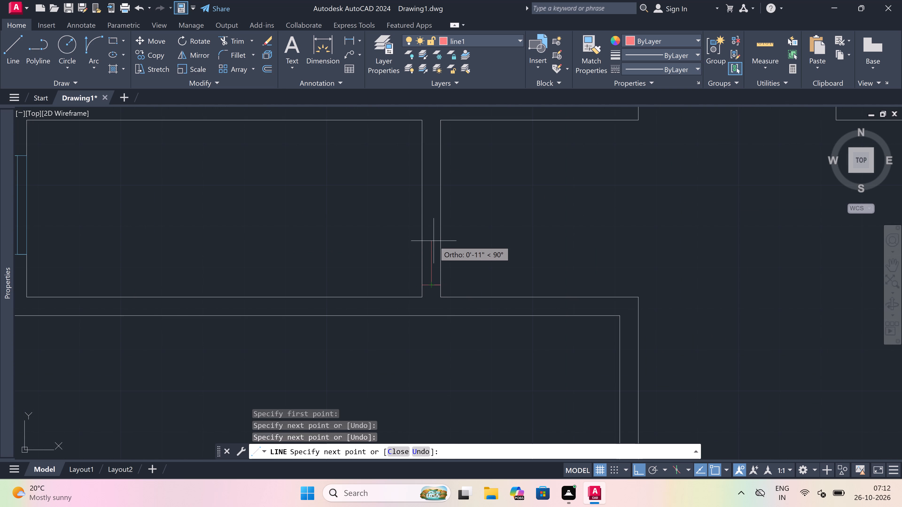
{"action": "type", "text": "2\""}
{"action": "key", "text": "space"}
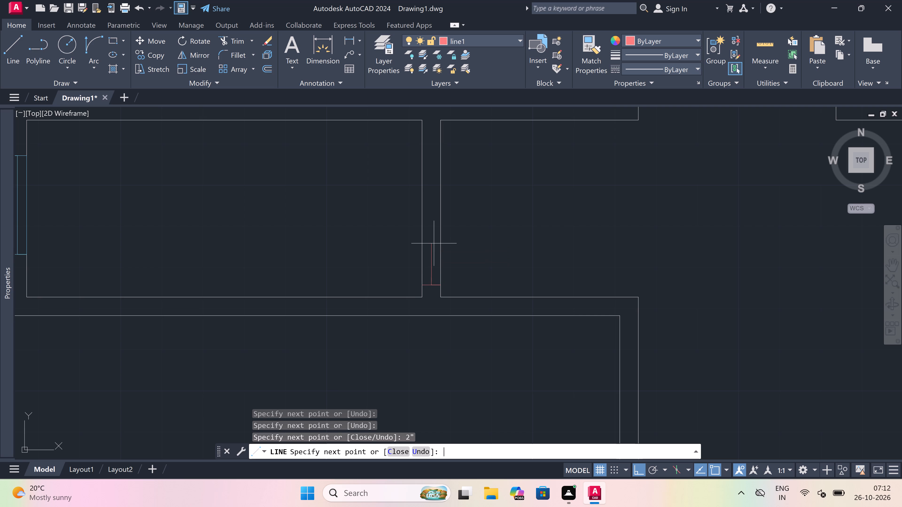
{"action": "type", "text": "2'"}
{"action": "key", "text": "space"}
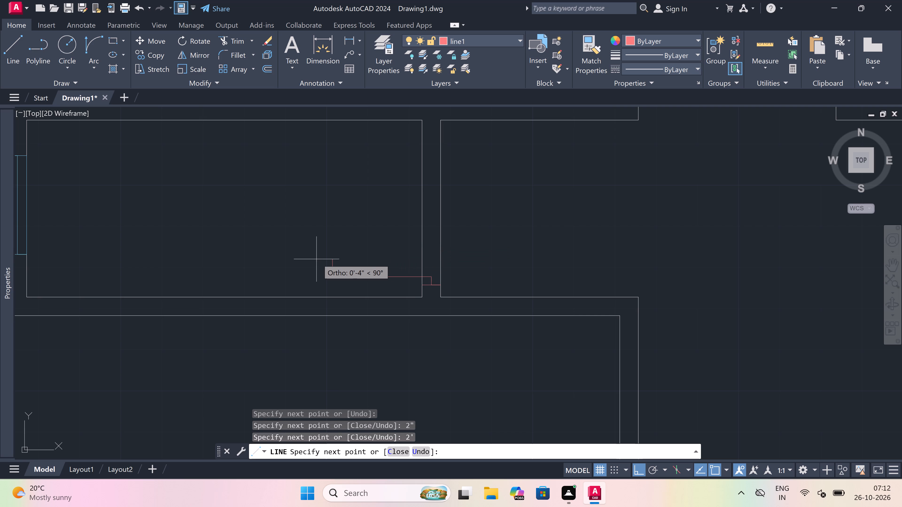
{"action": "key", "text": "Escape"}
Draw a second jamb line across that east wall farther north, with a 2" stub running south from its midpoint.
{"action": "key", "text": "space"}
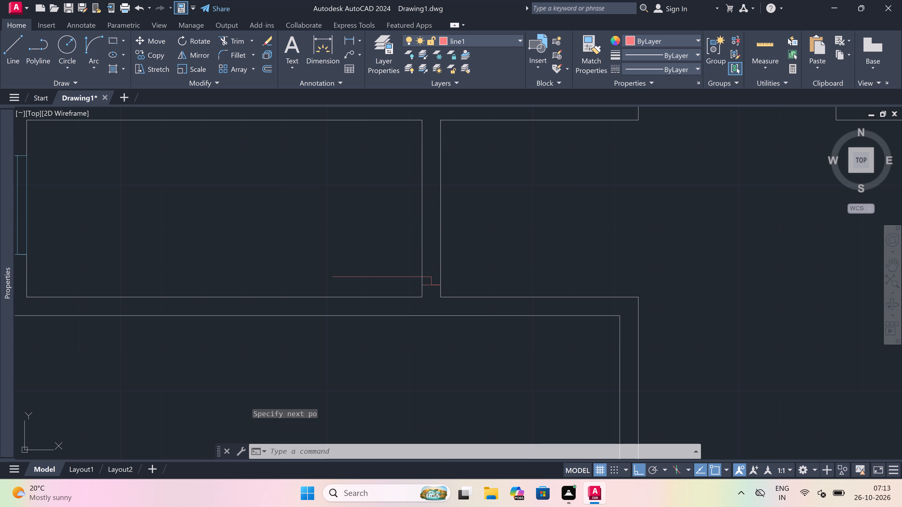
{"action": "left_click", "coordinate": [422, 210]}
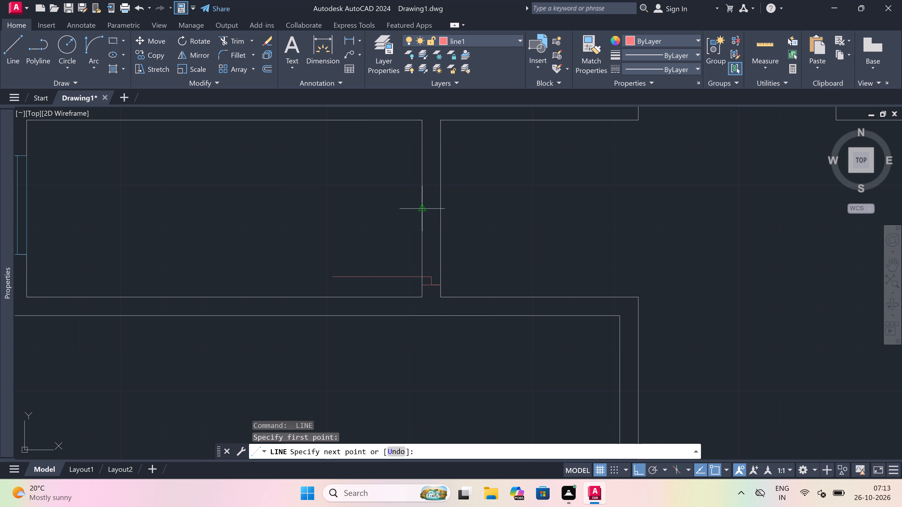
{"action": "left_click", "coordinate": [444, 209]}
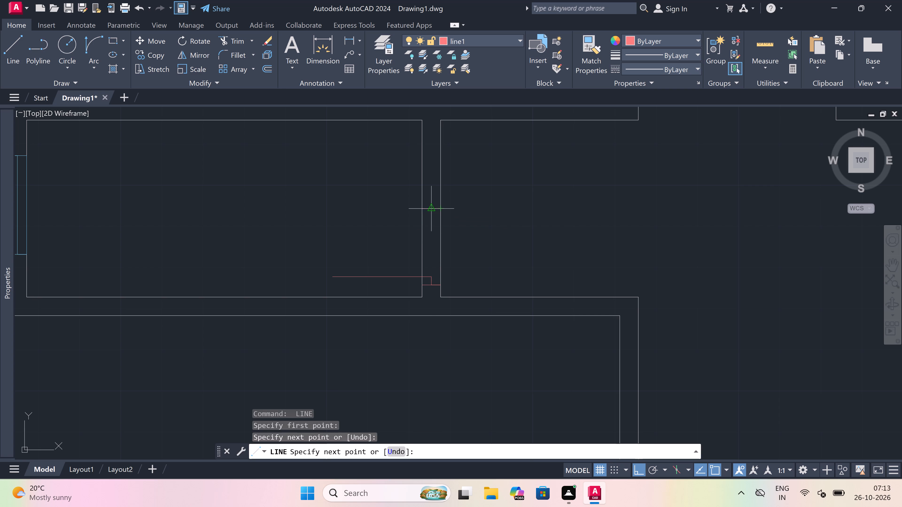
{"action": "left_click_drag", "start_coordinate": [434, 209], "coordinate": [434, 221]}
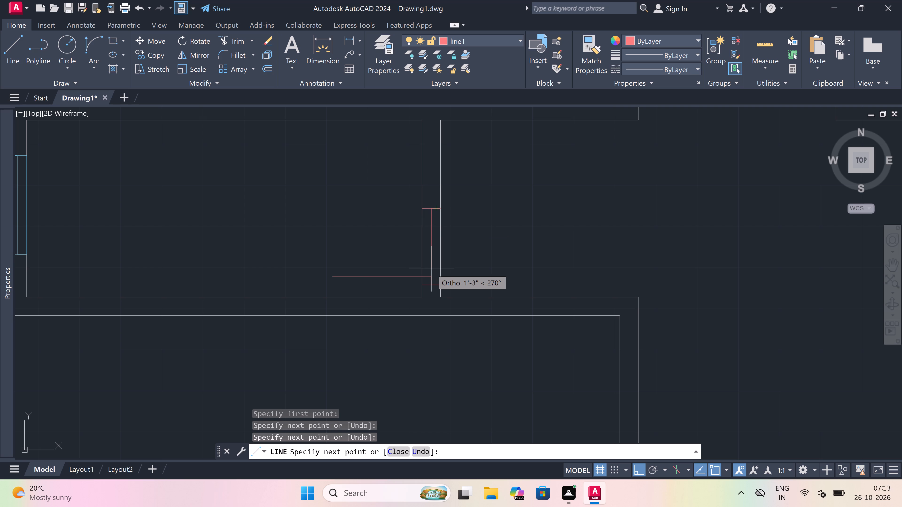
{"action": "key", "text": "2"}
{"action": "type", "text": "\""}
{"action": "key", "text": "space"}
{"action": "key", "text": "Escape"}
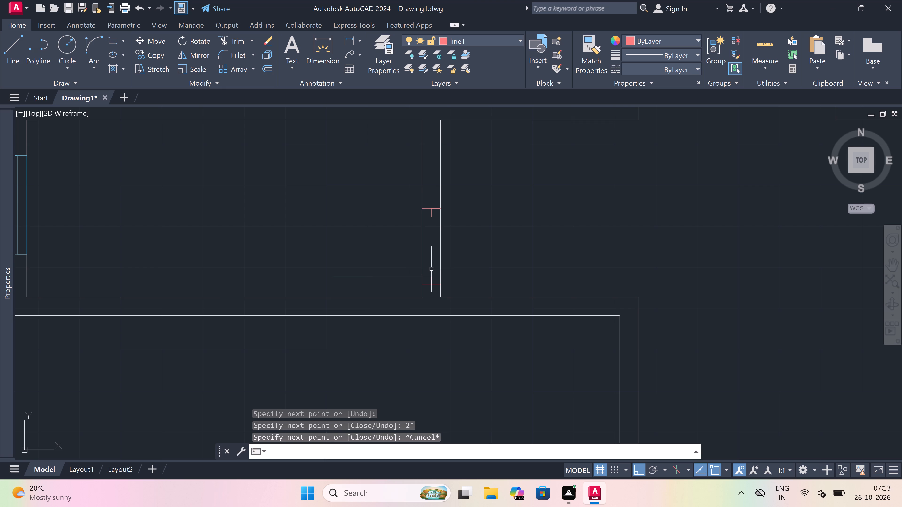
Draw this door's swing as a Start, End, Direction arc from the leaf's west end to the northern jamb stub's end.
{"action": "left_click_drag", "start_coordinate": [93, 40], "coordinate": [117, 45]}
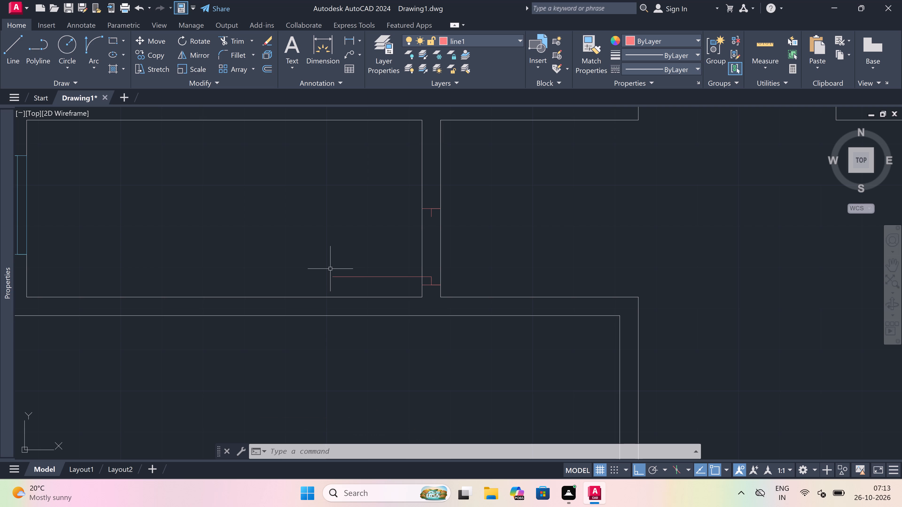
{"action": "left_click_drag", "start_coordinate": [85, 41], "coordinate": [91, 44]}
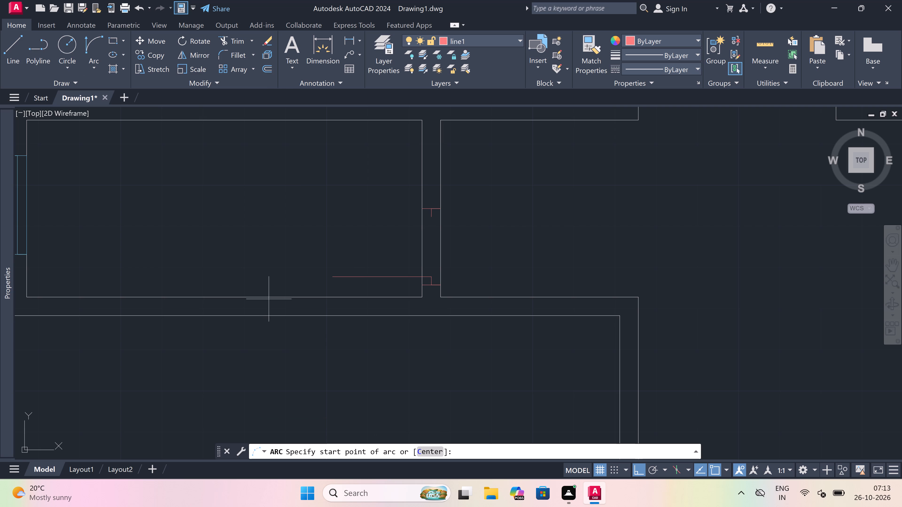
{"action": "left_click_drag", "start_coordinate": [333, 277], "coordinate": [336, 273]}
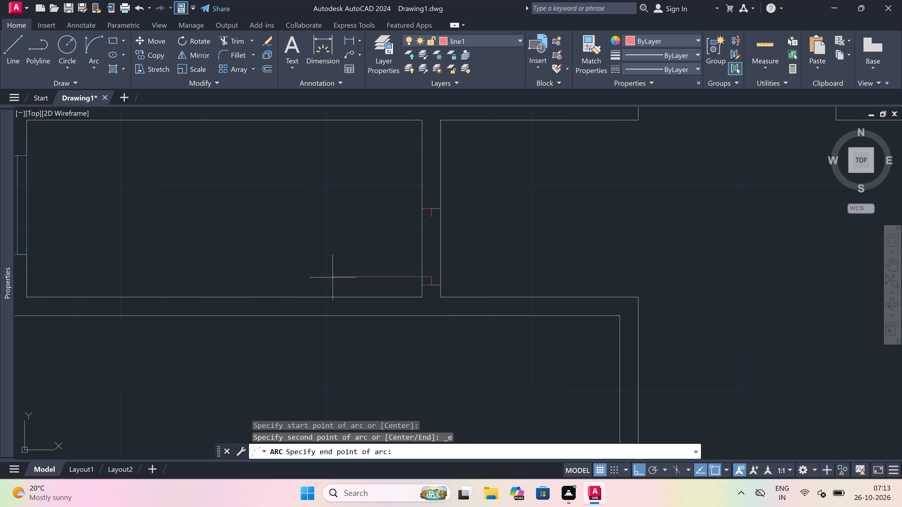
{"action": "left_click", "coordinate": [432, 219]}
{"action": "left_click_drag", "start_coordinate": [359, 192], "coordinate": [369, 196]}
Trim both lines of the small room's east wall between the two jambs to open the doorway.
{"action": "key", "text": "t"}
{"action": "key", "text": "r"}
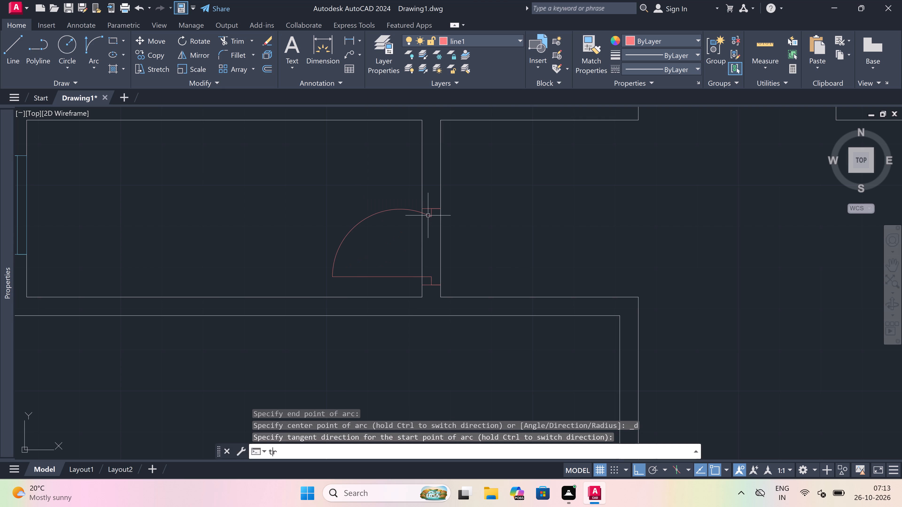
{"action": "key", "text": "space"}
{"action": "left_click_drag", "start_coordinate": [416, 235], "coordinate": [423, 237]}
{"action": "left_click", "coordinate": [475, 246]}
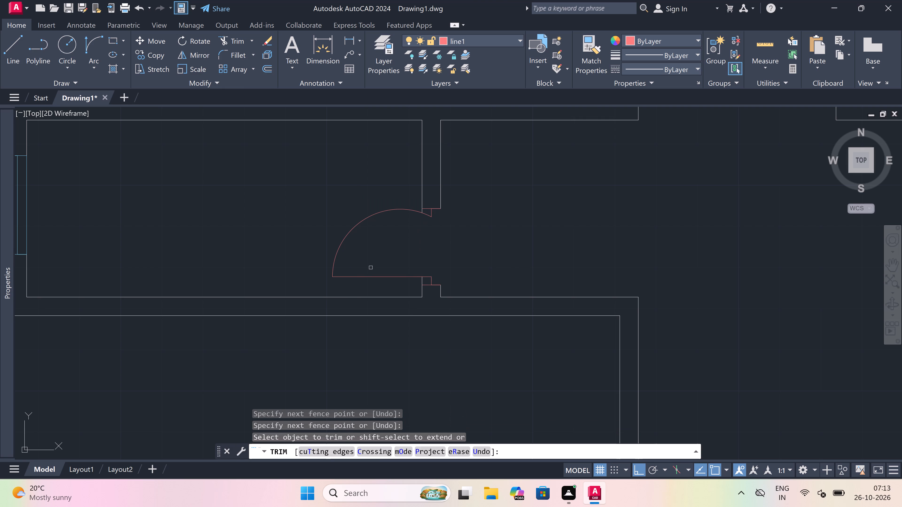
{"action": "key", "text": "Escape"}
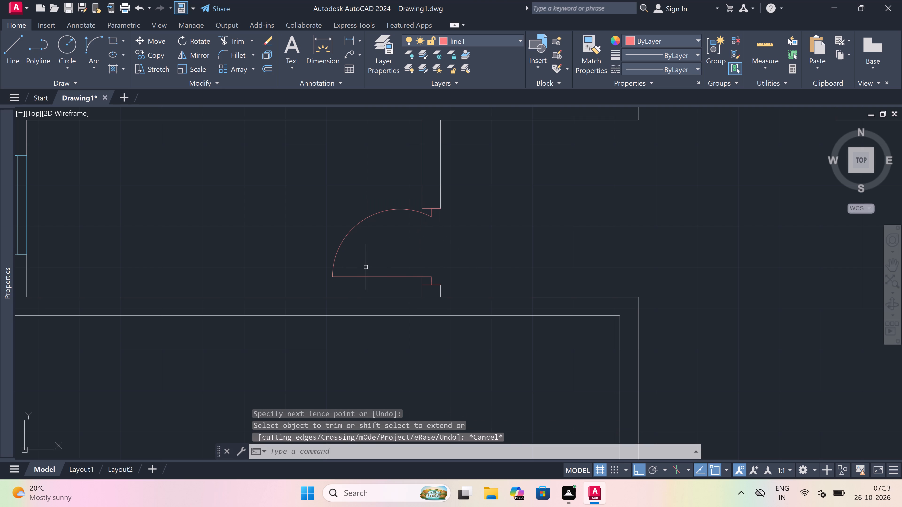
Draw a jamb line near the north end of the larger southern room's east wall, with a 2" stub south from its midpoint and a 3' leaf west.
{"action": "scroll", "coordinate": [379, 255], "scroll_direction": "down", "scroll_amount": 2}
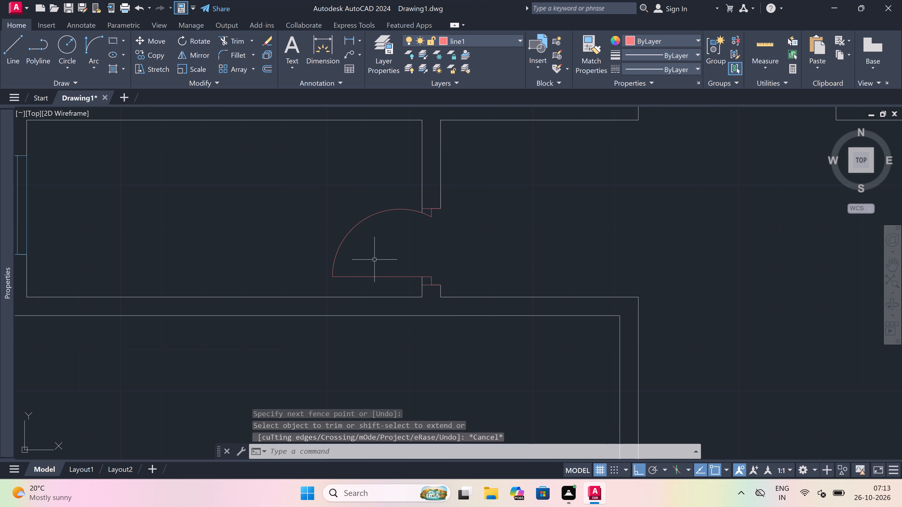
{"action": "scroll", "coordinate": [379, 255], "scroll_direction": "down", "scroll_amount": 3}
{"action": "scroll", "coordinate": [388, 277], "scroll_direction": "up", "scroll_amount": 3}
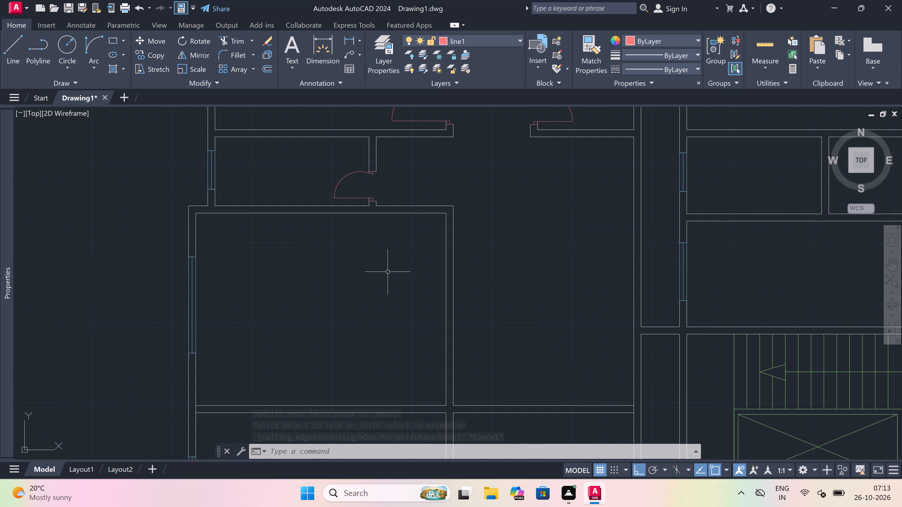
{"action": "key", "text": "l"}
{"action": "key", "text": "space"}
{"action": "scroll", "coordinate": [405, 235], "scroll_direction": "down", "scroll_amount": 4}
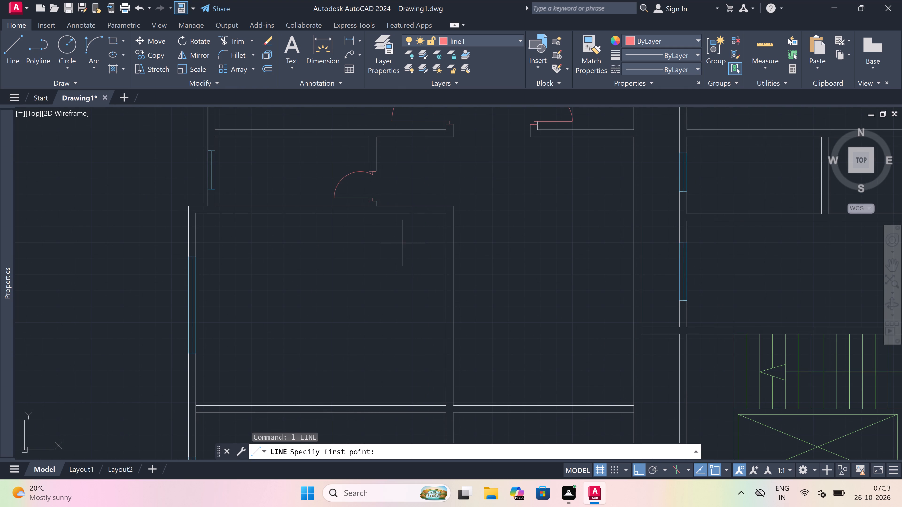
{"action": "scroll", "coordinate": [411, 221], "scroll_direction": "up", "scroll_amount": 3}
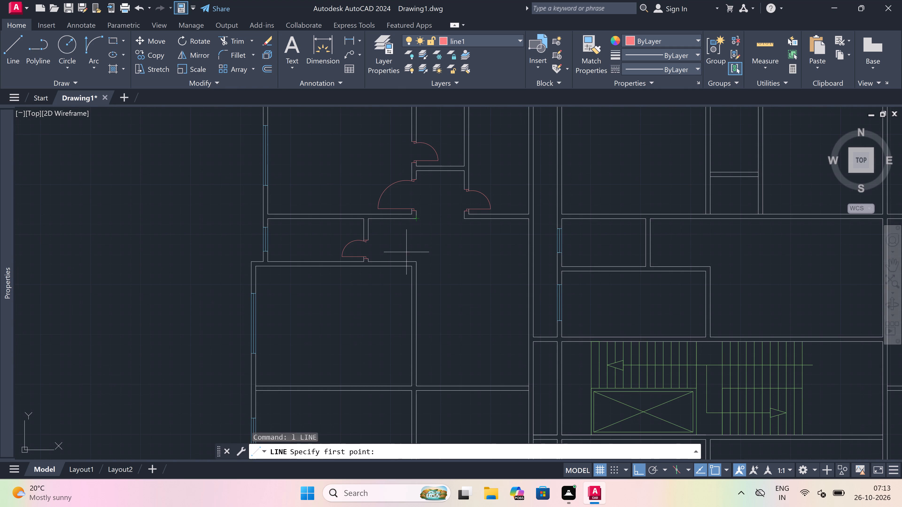
{"action": "scroll", "coordinate": [406, 263], "scroll_direction": "up", "scroll_amount": 2}
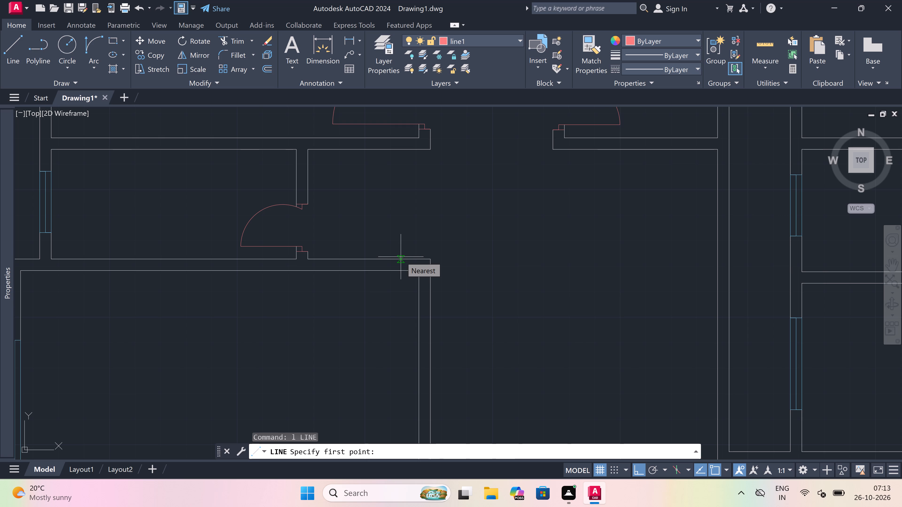
{"action": "scroll", "coordinate": [416, 270], "scroll_direction": "down", "scroll_amount": 1}
{"action": "scroll", "coordinate": [416, 276], "scroll_direction": "up", "scroll_amount": 2}
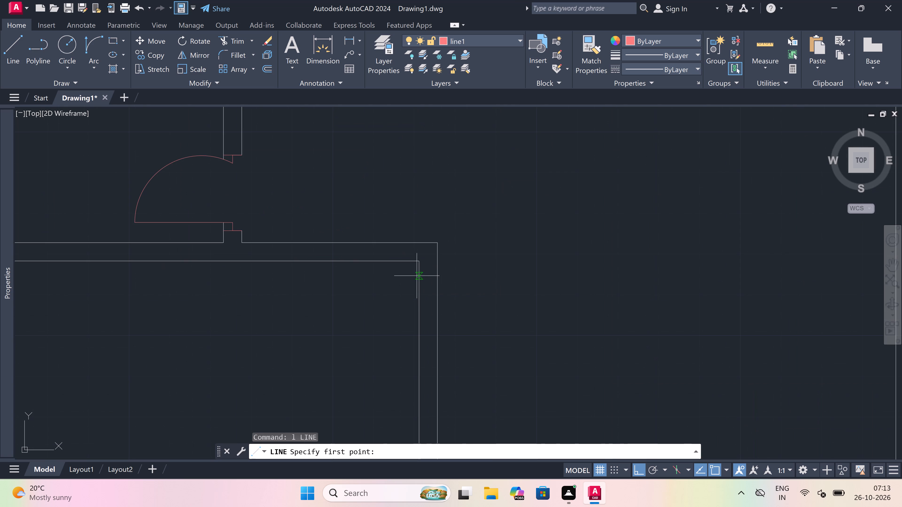
{"action": "left_click_drag", "start_coordinate": [418, 275], "coordinate": [421, 274]}
{"action": "left_click", "coordinate": [433, 275]}
{"action": "left_click_drag", "start_coordinate": [431, 274], "coordinate": [433, 276]}
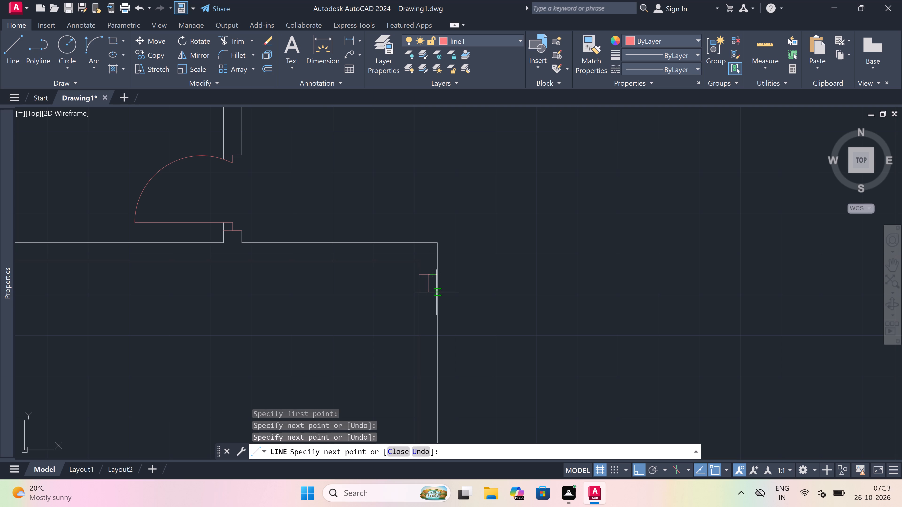
{"action": "type", "text": "2\""}
{"action": "key", "text": "space"}
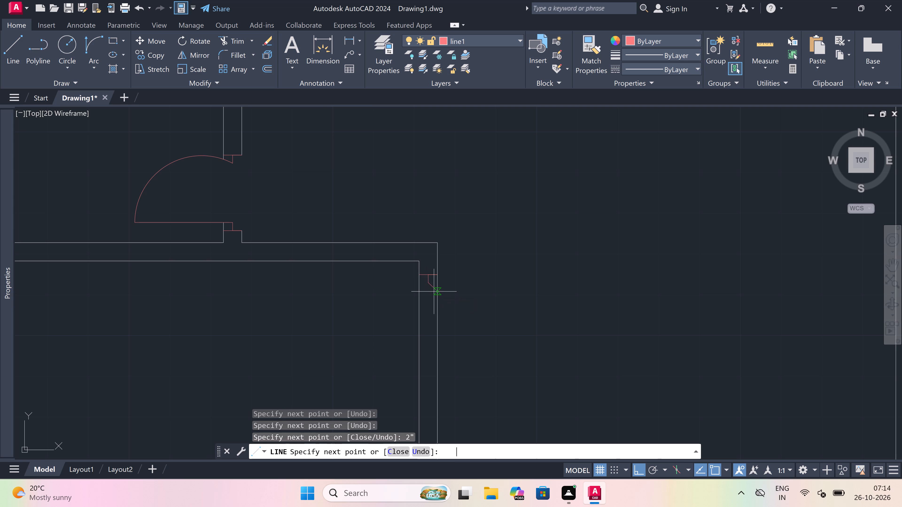
{"action": "type", "text": "3'"}
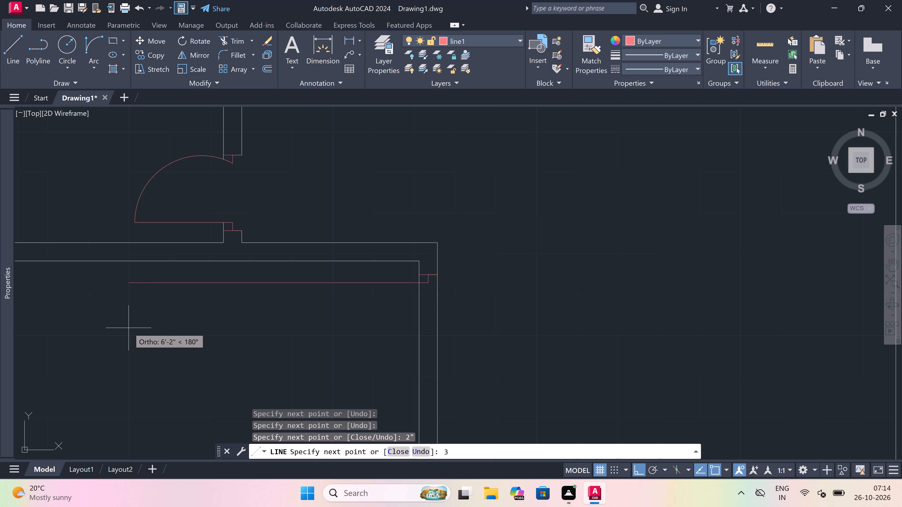
{"action": "key", "text": "space"}
{"action": "key", "text": "Escape"}
Draw a second jamb line across the larger room's east wall farther south, with a 2" stub running north from its midpoint.
{"action": "key", "text": "space"}
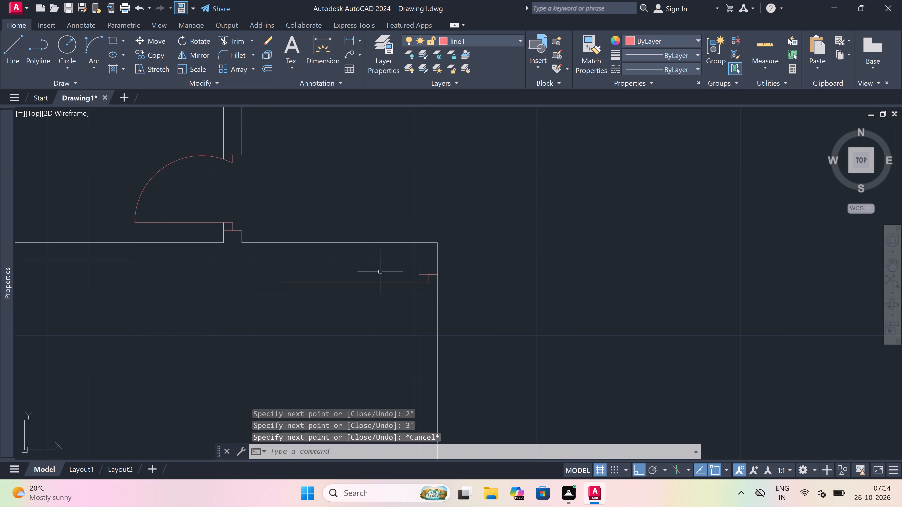
{"action": "scroll", "coordinate": [412, 295], "scroll_direction": "down", "scroll_amount": 5}
{"action": "scroll", "coordinate": [412, 309], "scroll_direction": "up", "scroll_amount": 4}
{"action": "scroll", "coordinate": [414, 288], "scroll_direction": "up", "scroll_amount": 2}
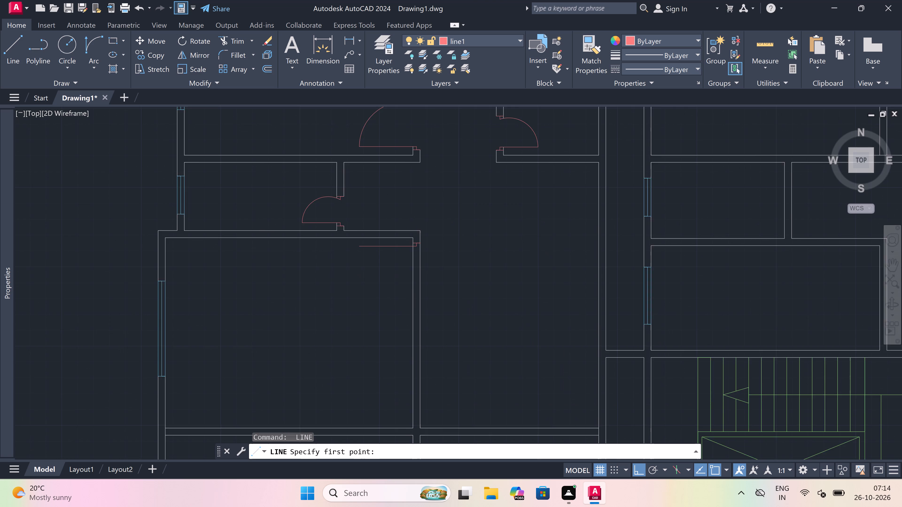
{"action": "left_click", "coordinate": [409, 297]}
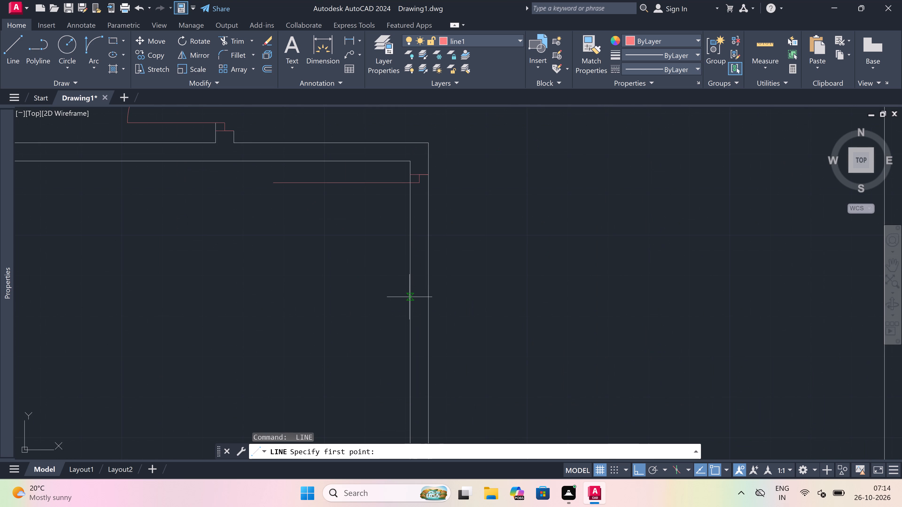
{"action": "left_click", "coordinate": [424, 300]}
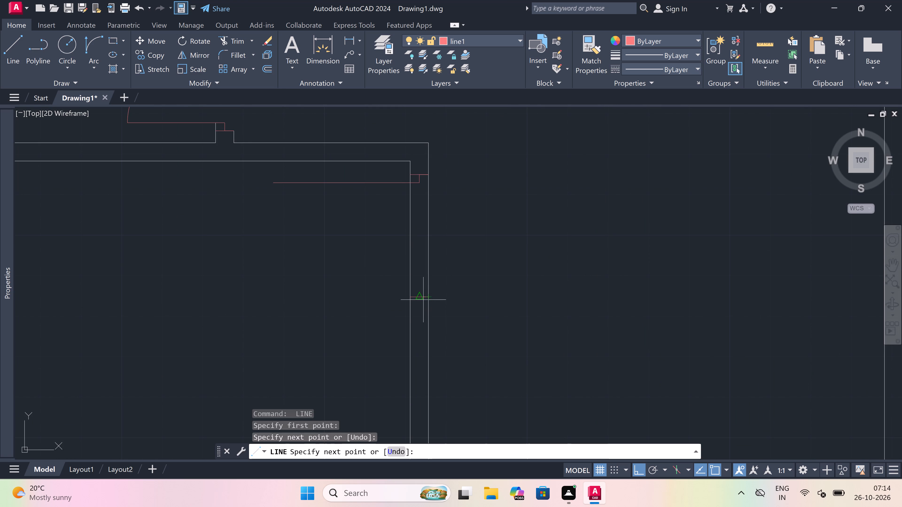
{"action": "left_click_drag", "start_coordinate": [417, 298], "coordinate": [418, 274]}
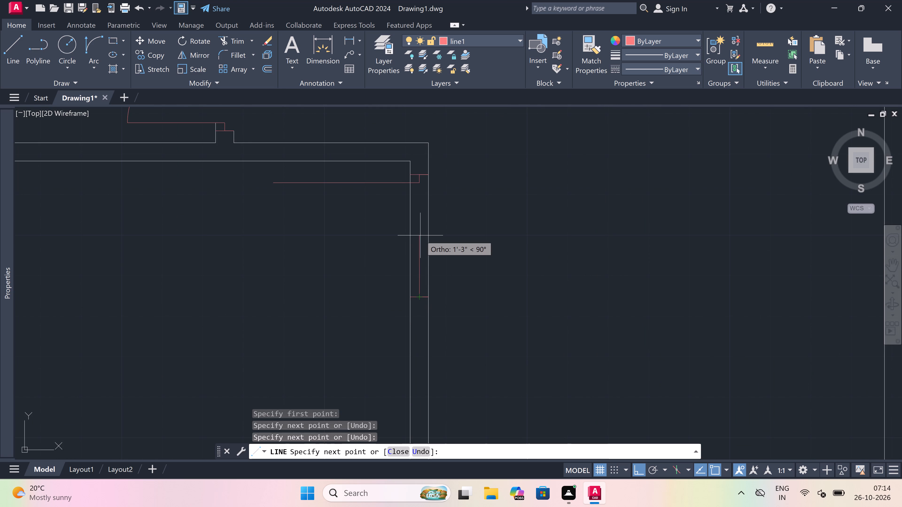
{"action": "type", "text": "2\""}
{"action": "key", "text": "space"}
{"action": "key", "text": "Escape"}
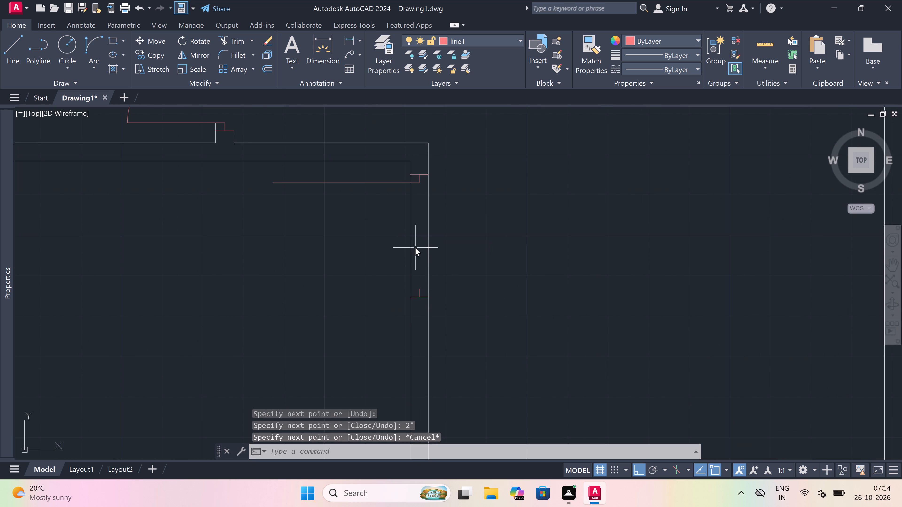
Draw the larger room's door swing as a Start, End, Direction arc from the leaf's west end to the southern jamb stub's end.
{"action": "left_click_drag", "start_coordinate": [95, 46], "coordinate": [109, 51]}
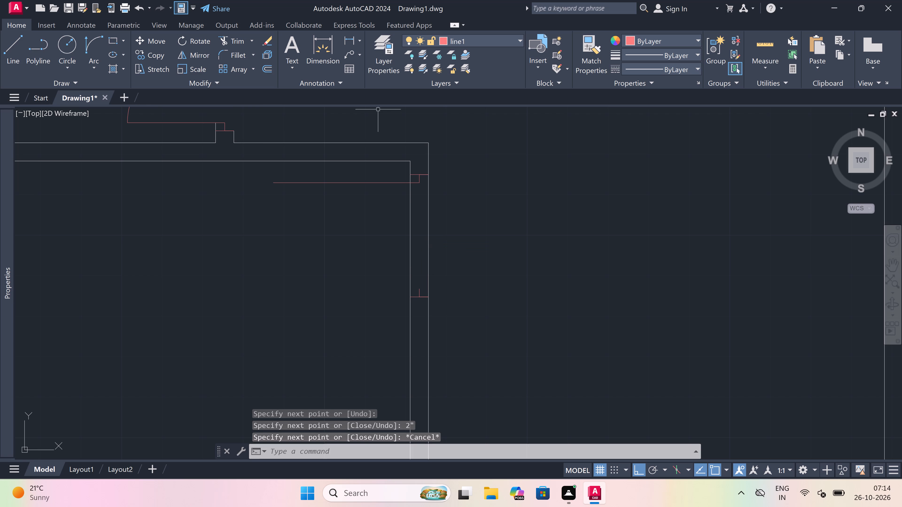
{"action": "left_click", "coordinate": [99, 47]}
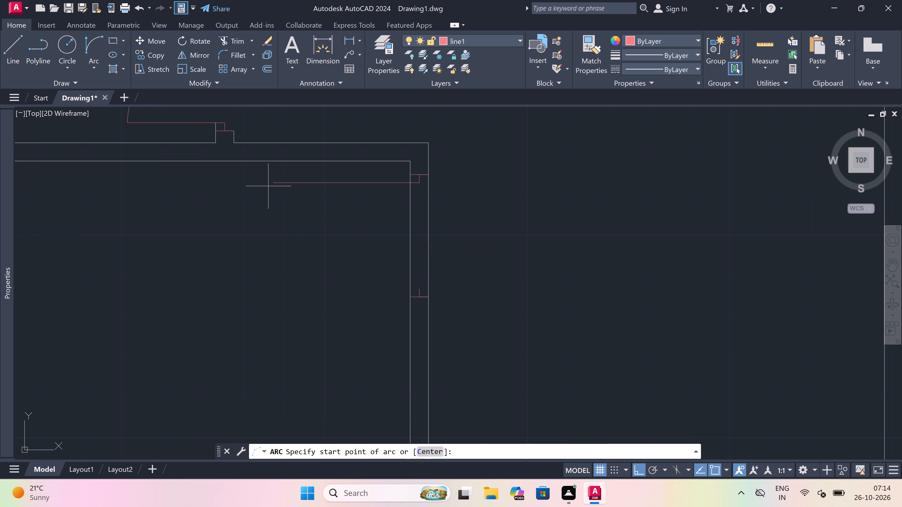
{"action": "left_click_drag", "start_coordinate": [274, 184], "coordinate": [279, 191]}
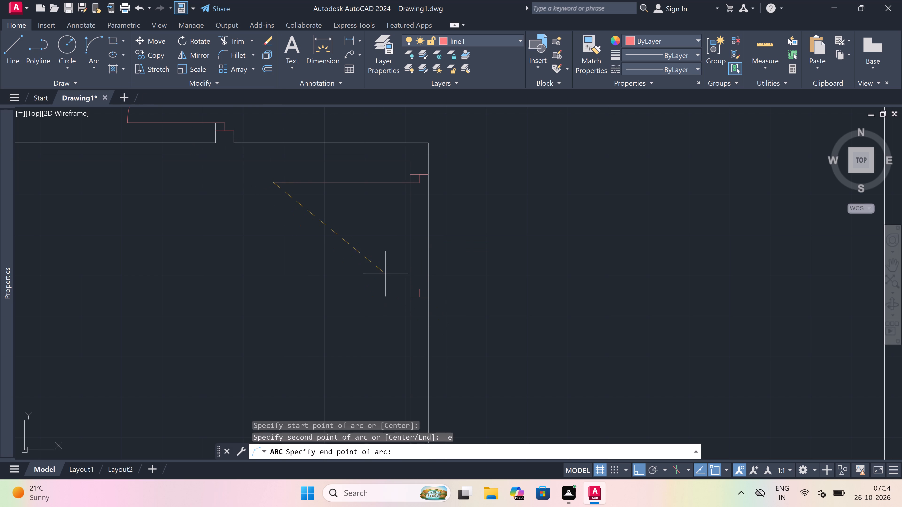
{"action": "left_click", "coordinate": [420, 285]}
{"action": "left_click_drag", "start_coordinate": [307, 338], "coordinate": [311, 338]}
Trim both lines of the larger room's east wall between the two jambs to open the doorway.
{"action": "key", "text": "t"}
{"action": "key", "text": "r"}
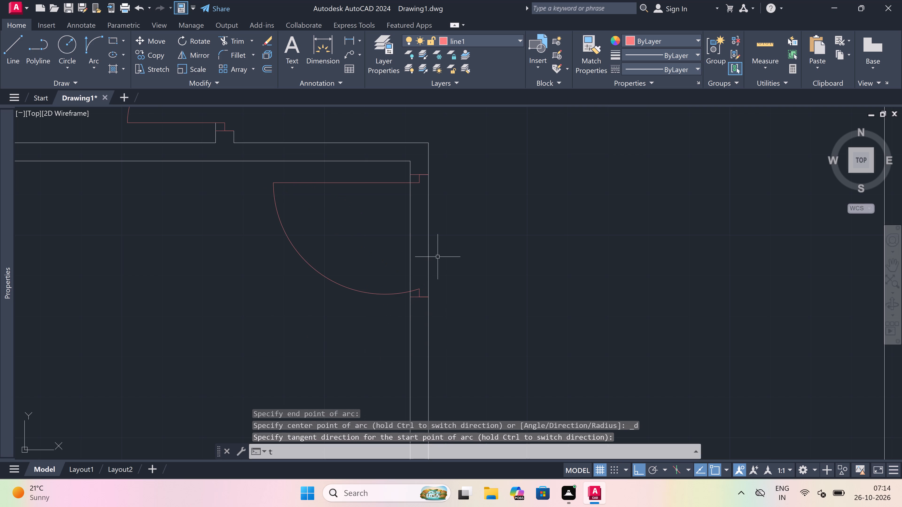
{"action": "key", "text": "space"}
{"action": "left_click_drag", "start_coordinate": [383, 226], "coordinate": [408, 229]}
{"action": "left_click", "coordinate": [539, 233]}
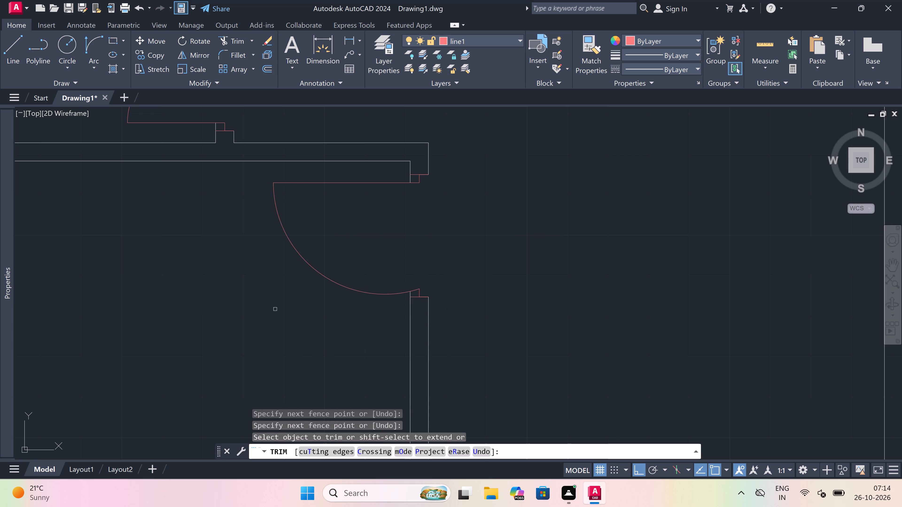
{"action": "key", "text": "Escape"}
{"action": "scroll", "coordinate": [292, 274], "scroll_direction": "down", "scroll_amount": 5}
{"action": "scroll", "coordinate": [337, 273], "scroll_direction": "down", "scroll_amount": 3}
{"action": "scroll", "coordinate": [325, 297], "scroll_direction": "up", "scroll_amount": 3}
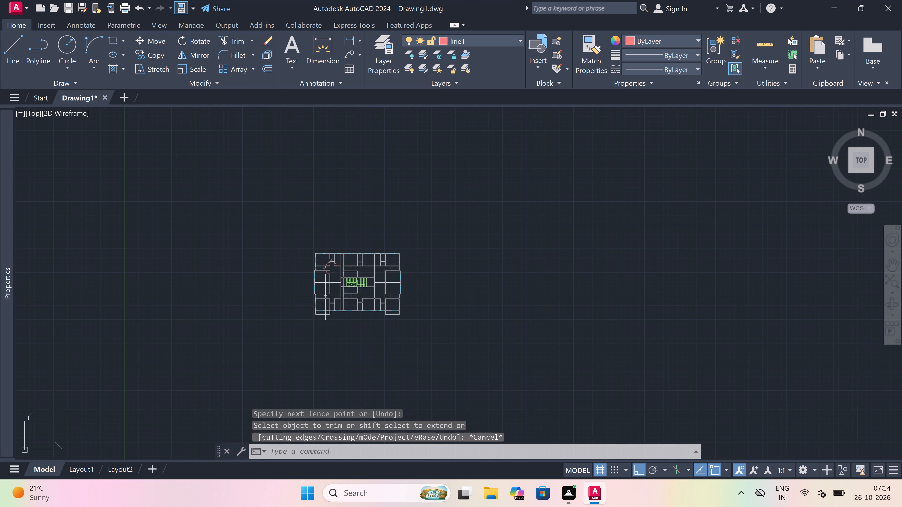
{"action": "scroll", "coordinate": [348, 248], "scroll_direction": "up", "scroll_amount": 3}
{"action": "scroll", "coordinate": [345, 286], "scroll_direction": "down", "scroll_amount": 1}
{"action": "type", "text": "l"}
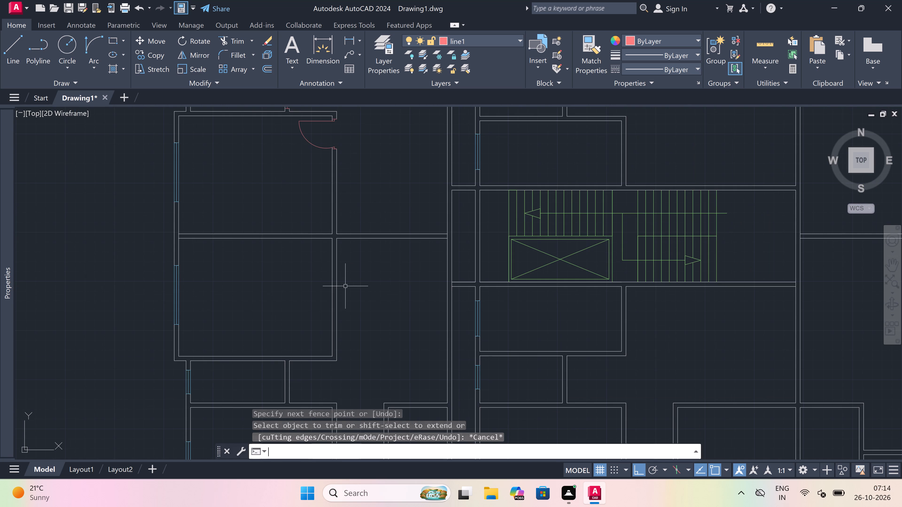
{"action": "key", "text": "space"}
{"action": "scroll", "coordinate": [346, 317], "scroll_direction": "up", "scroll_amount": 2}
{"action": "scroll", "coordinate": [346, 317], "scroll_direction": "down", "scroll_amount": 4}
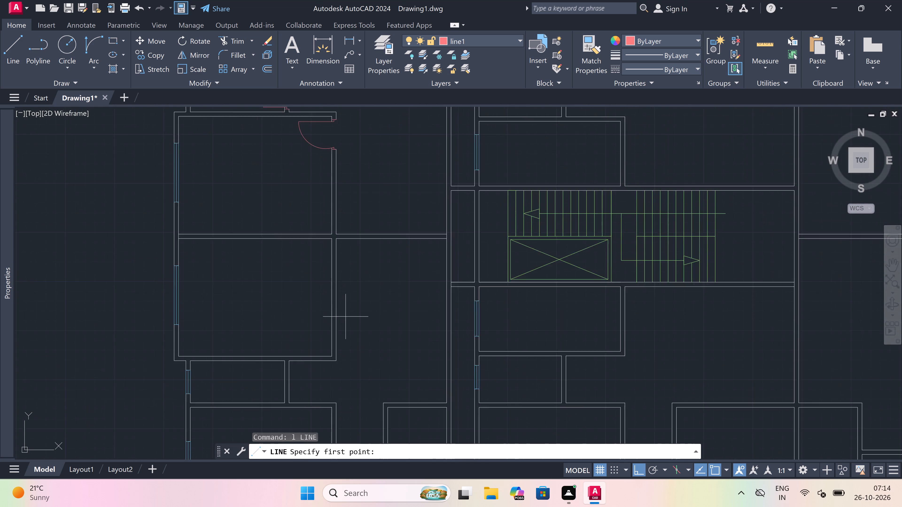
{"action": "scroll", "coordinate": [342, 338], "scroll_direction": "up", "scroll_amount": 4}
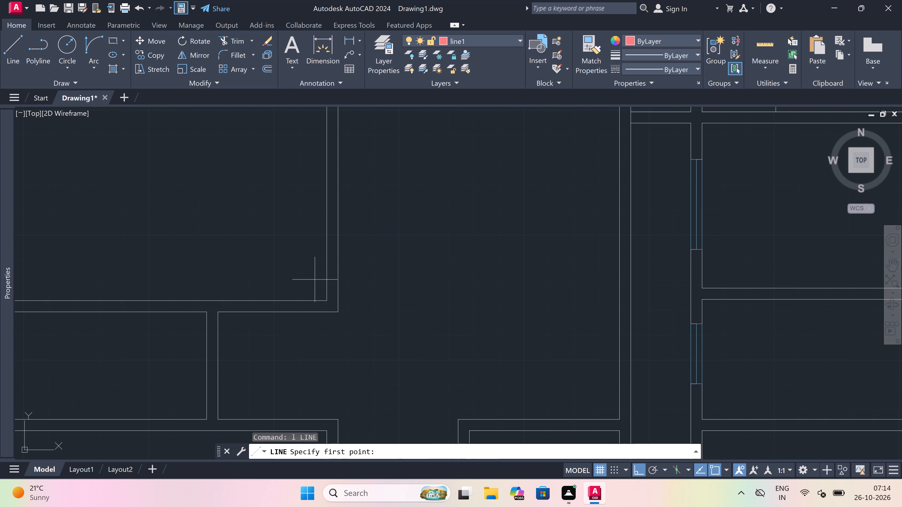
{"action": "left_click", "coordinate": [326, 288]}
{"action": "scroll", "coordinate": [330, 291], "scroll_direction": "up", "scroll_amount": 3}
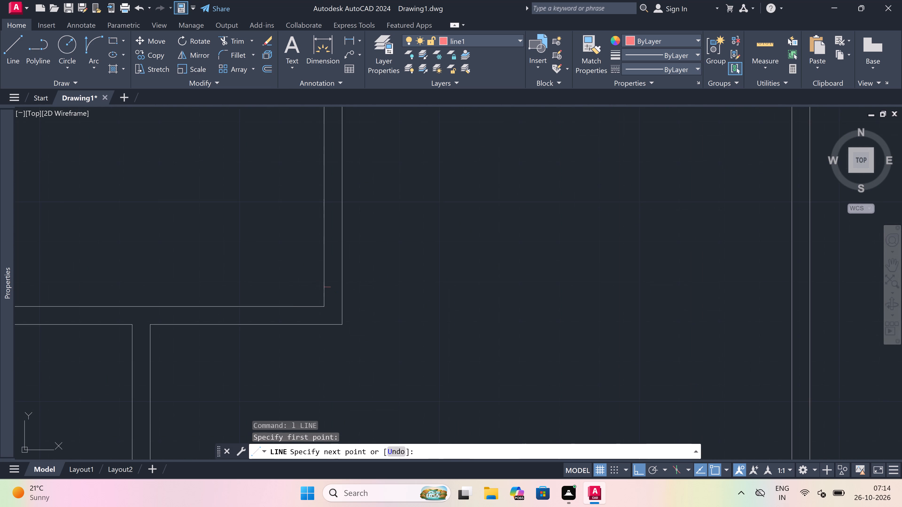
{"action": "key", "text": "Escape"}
Draw a jamb line near the south end of the next room's east wall, with a 2" stub north from its midpoint and a 3' leaf west.
{"action": "key", "text": "space"}
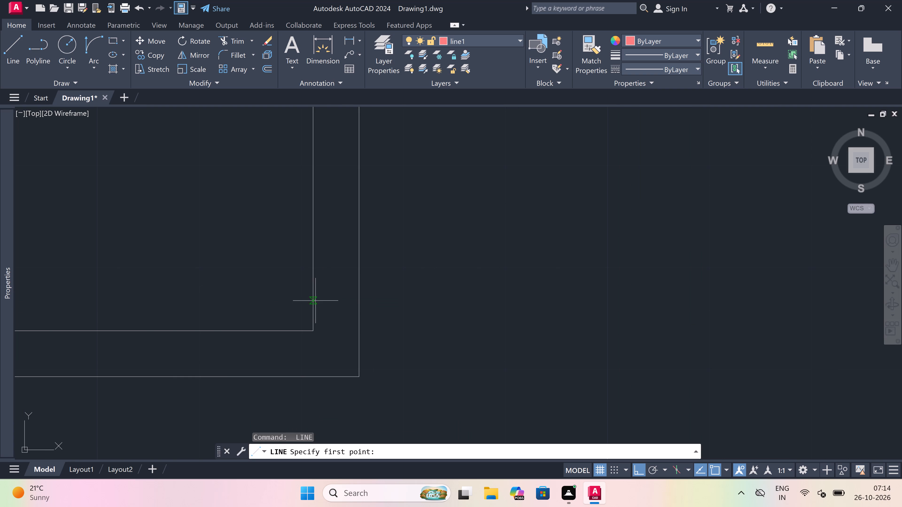
{"action": "left_click", "coordinate": [315, 302]}
{"action": "left_click", "coordinate": [354, 302]}
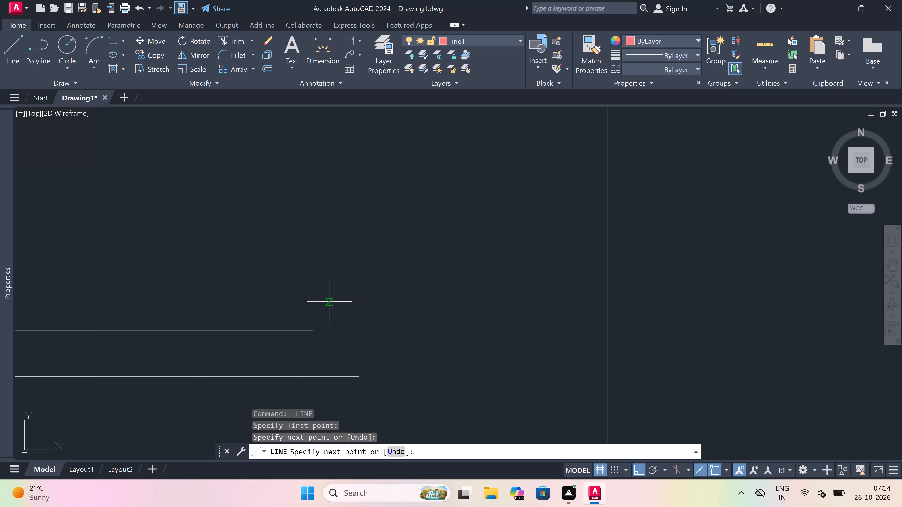
{"action": "left_click_drag", "start_coordinate": [334, 303], "coordinate": [334, 289]}
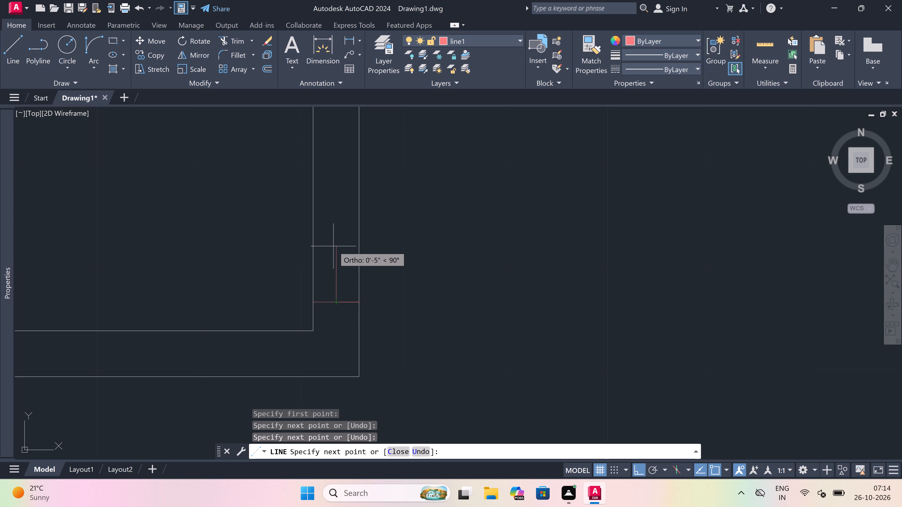
{"action": "type", "text": "2\""}
{"action": "key", "text": "space"}
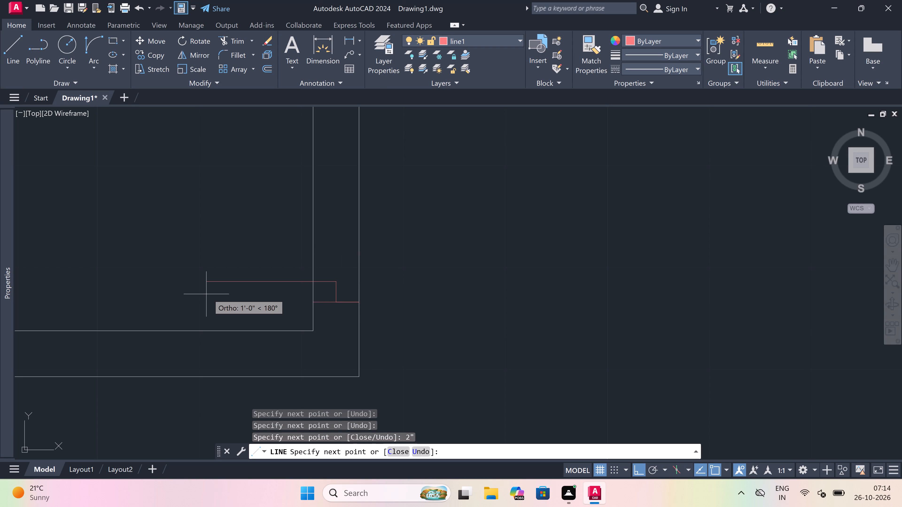
{"action": "type", "text": "3'"}
{"action": "key", "text": "space"}
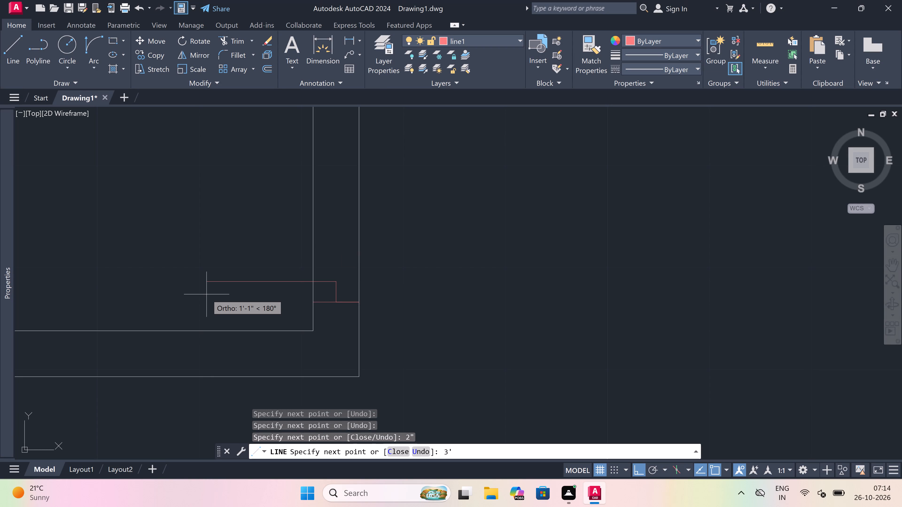
{"action": "key", "text": "Escape"}
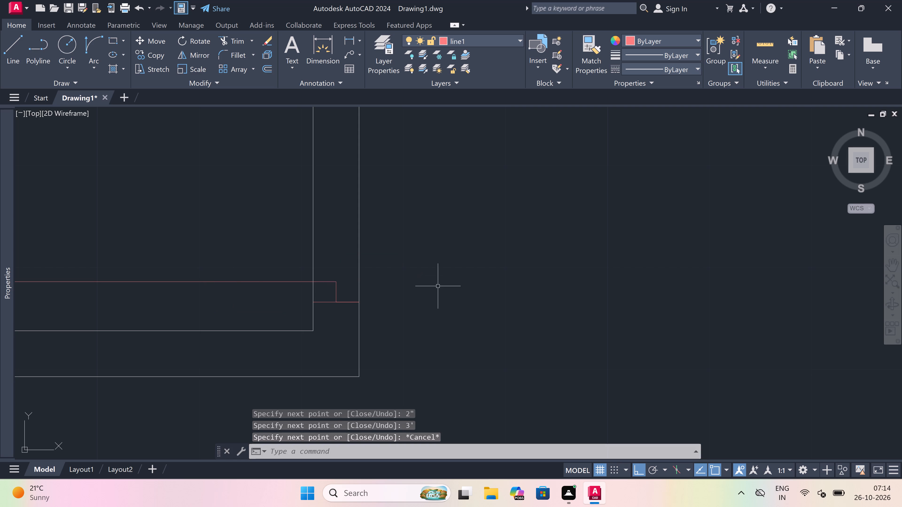
Draw a second jamb line across this east wall farther north, with a 2" stub running south from its midpoint.
{"action": "key", "text": "space"}
{"action": "scroll", "coordinate": [423, 300], "scroll_direction": "down", "scroll_amount": 5}
{"action": "scroll", "coordinate": [408, 273], "scroll_direction": "up", "scroll_amount": 3}
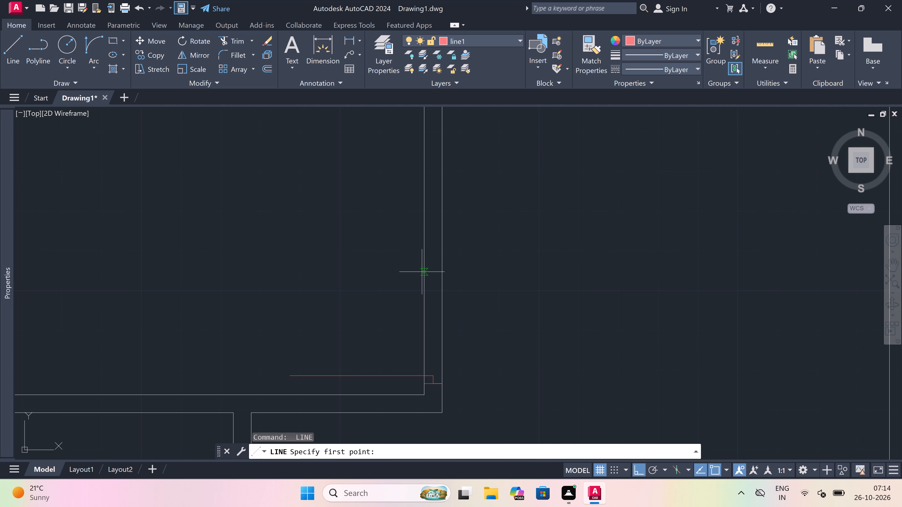
{"action": "left_click_drag", "start_coordinate": [424, 269], "coordinate": [429, 271]}
{"action": "left_click", "coordinate": [443, 272]}
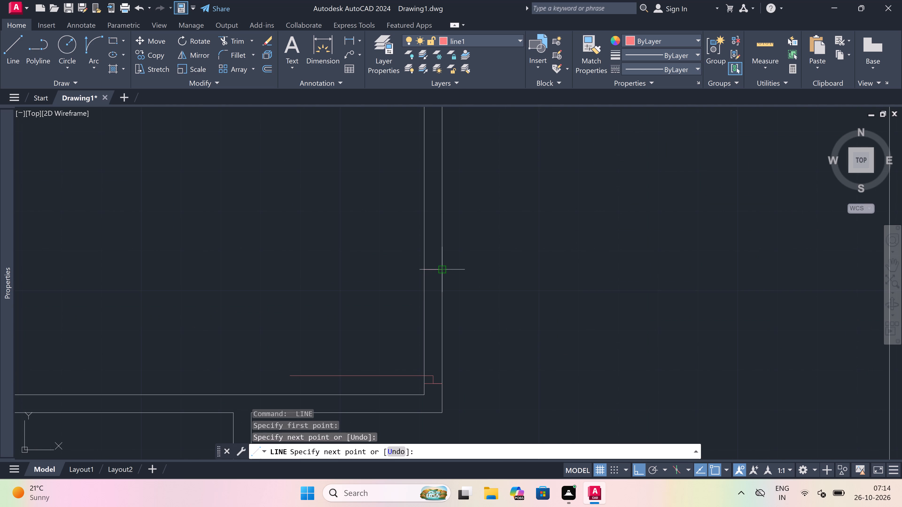
{"action": "left_click", "coordinate": [435, 272]}
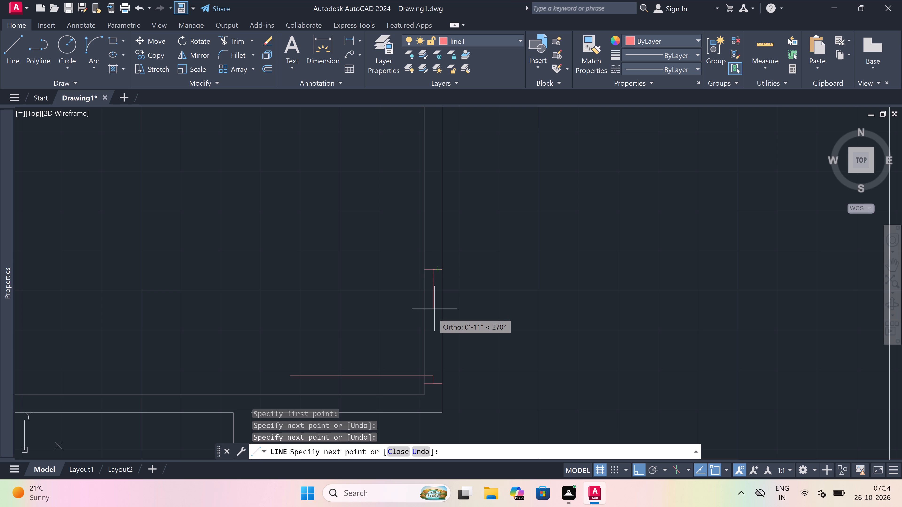
{"action": "type", "text": "2\""}
{"action": "key", "text": "space"}
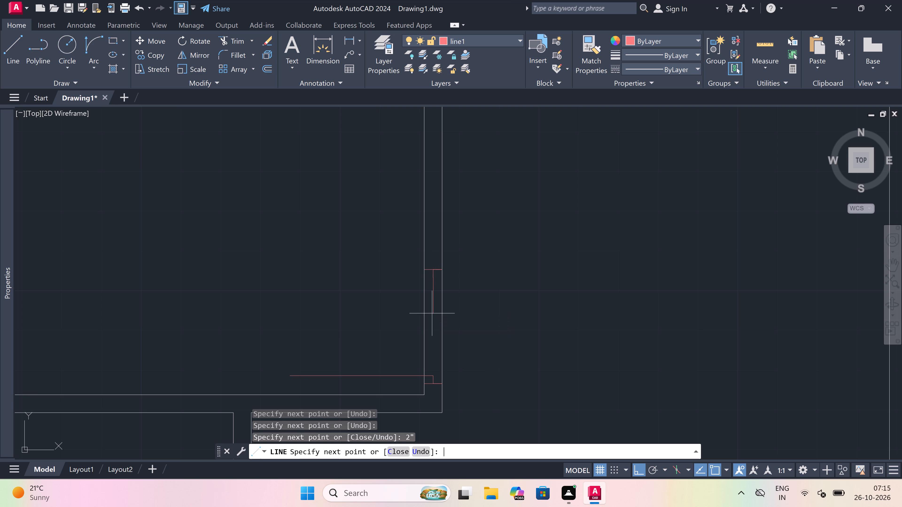
{"action": "key", "text": "Escape"}
Draw this door's swing as a Start, End, Direction arc from the leaf's west end to the northern jamb stub's end.
{"action": "left_click_drag", "start_coordinate": [92, 47], "coordinate": [101, 47]}
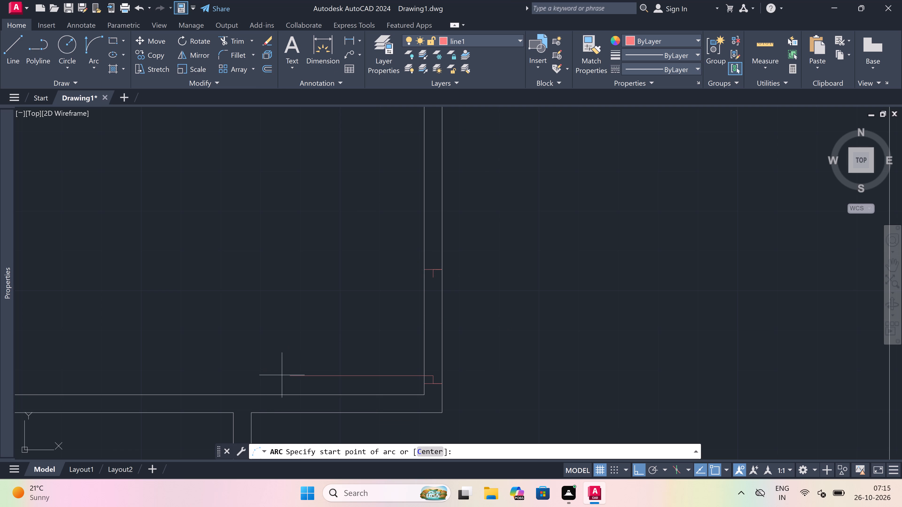
{"action": "left_click_drag", "start_coordinate": [289, 372], "coordinate": [299, 354]}
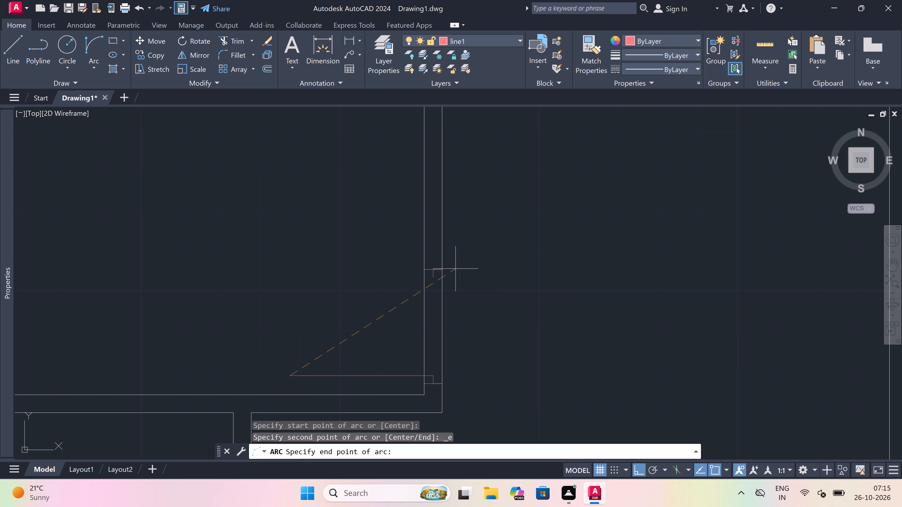
{"action": "left_click", "coordinate": [436, 278]}
{"action": "left_click", "coordinate": [344, 283]}
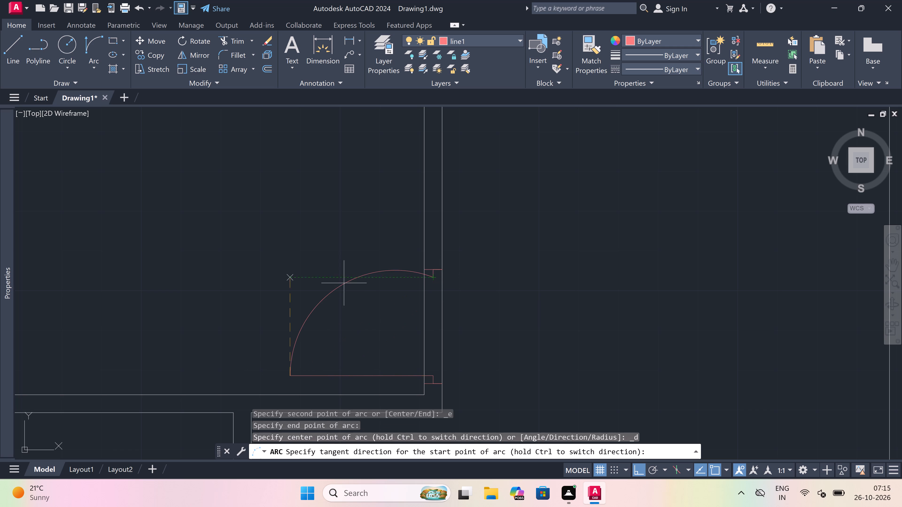
Trim both lines of this room's east wall between the two jambs to open the doorway.
{"action": "key", "text": "t"}
{"action": "key", "text": "r"}
{"action": "key", "text": "space"}
{"action": "left_click", "coordinate": [408, 308]}
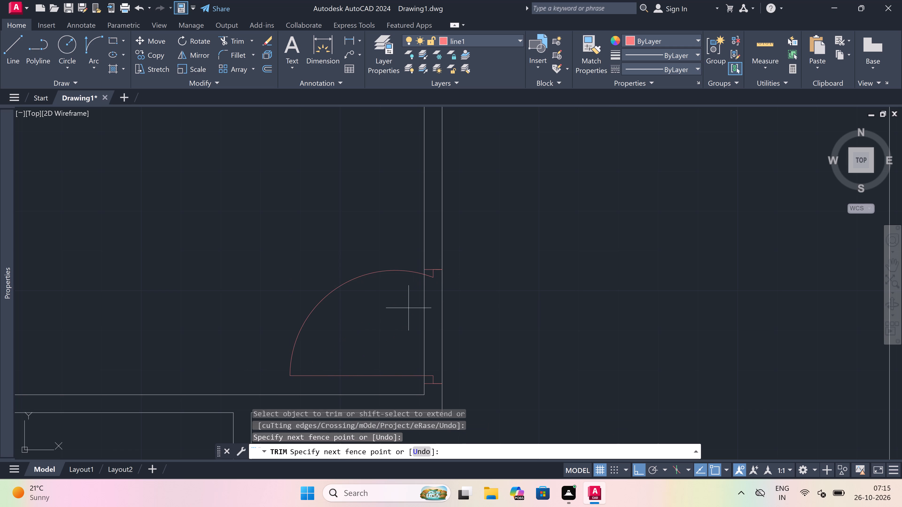
{"action": "left_click", "coordinate": [521, 300]}
{"action": "key", "text": "Escape"}
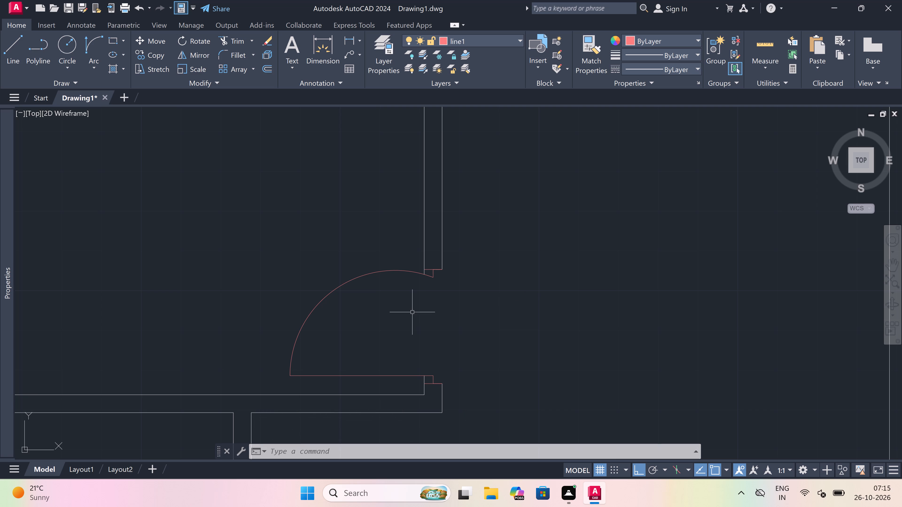
Draw a jamb line near the south end of the small southwest room's east wall, with a 2" stub north from its midpoint and a 2' leaf west.
{"action": "scroll", "coordinate": [412, 311], "scroll_direction": "down", "scroll_amount": 4}
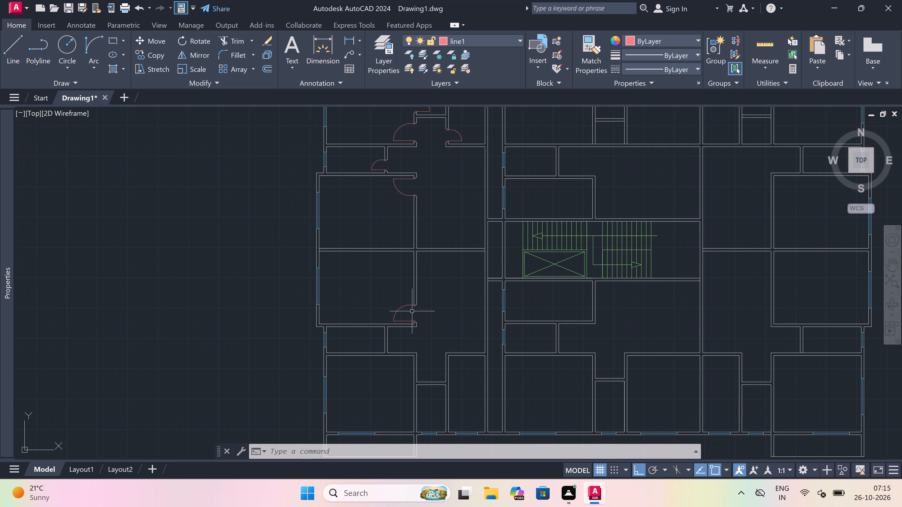
{"action": "scroll", "coordinate": [412, 311], "scroll_direction": "down", "scroll_amount": 2}
{"action": "scroll", "coordinate": [400, 325], "scroll_direction": "up", "scroll_amount": 2}
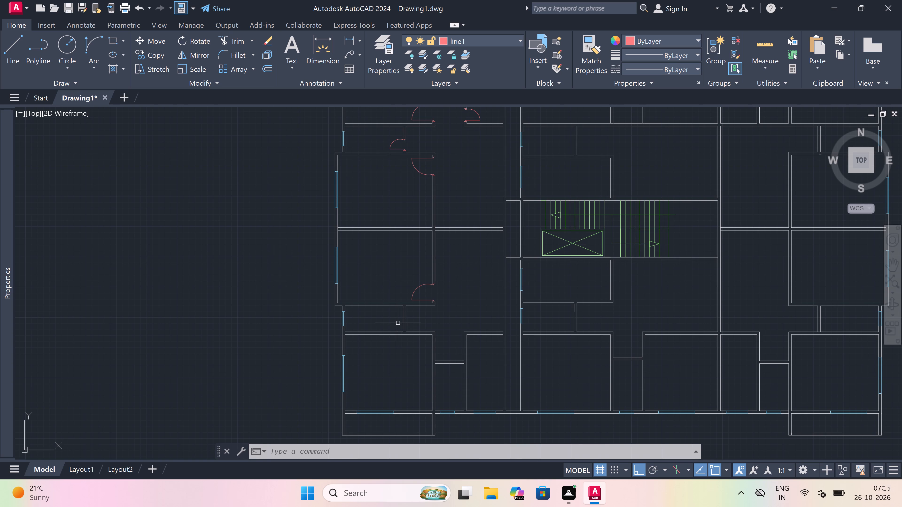
{"action": "scroll", "coordinate": [398, 323], "scroll_direction": "up", "scroll_amount": 1}
{"action": "key", "text": "l"}
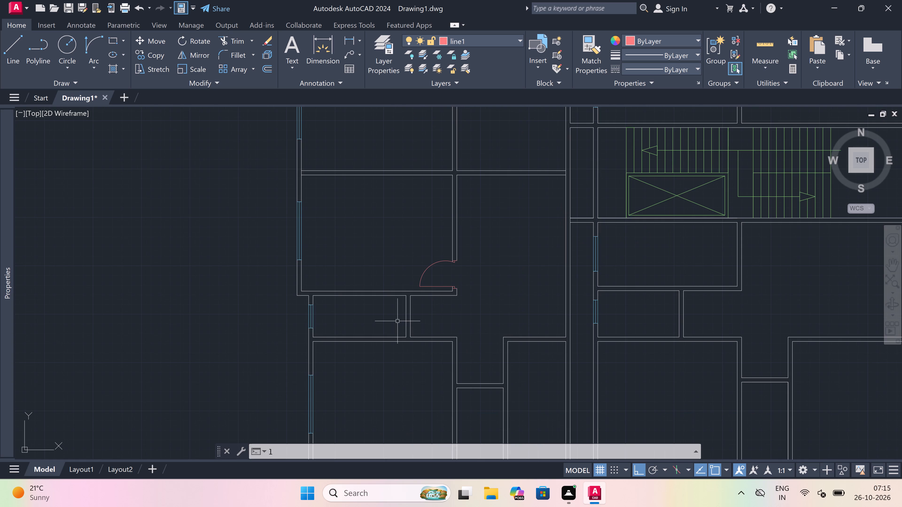
{"action": "key", "text": "space"}
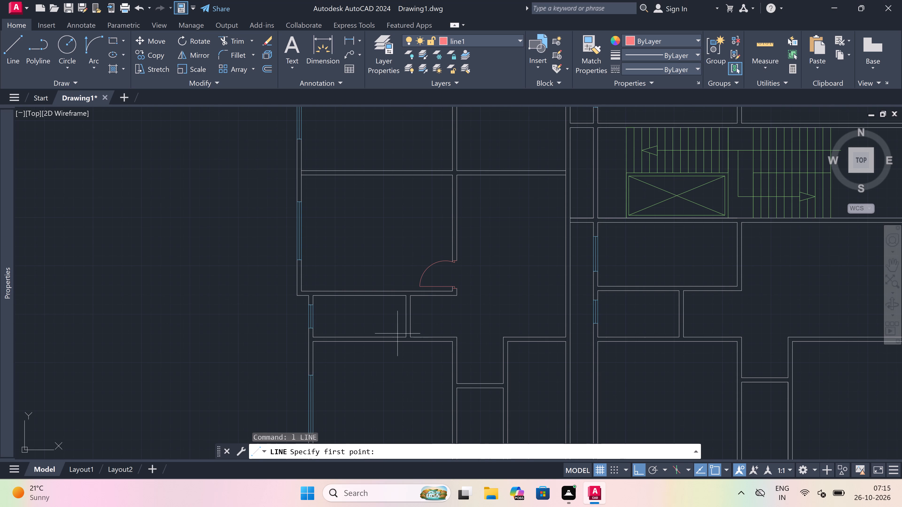
{"action": "scroll", "coordinate": [398, 335], "scroll_direction": "up", "scroll_amount": 4}
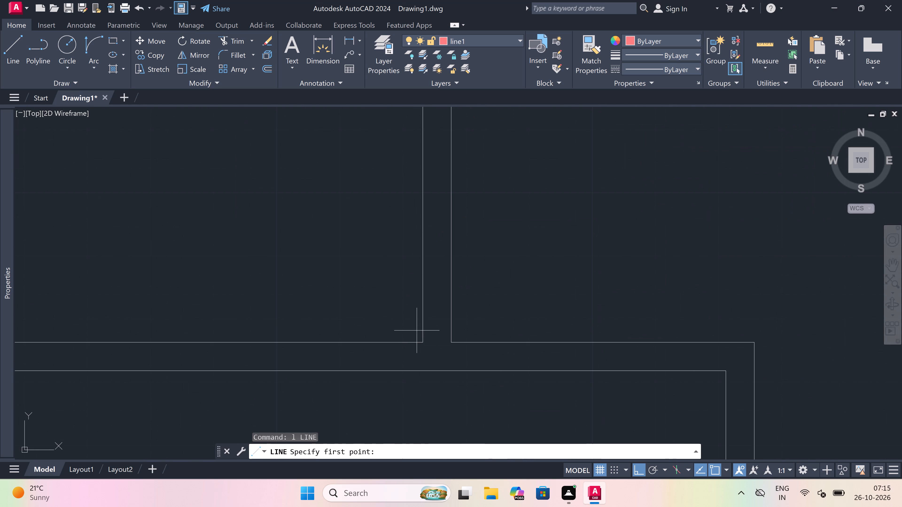
{"action": "left_click", "coordinate": [422, 326]}
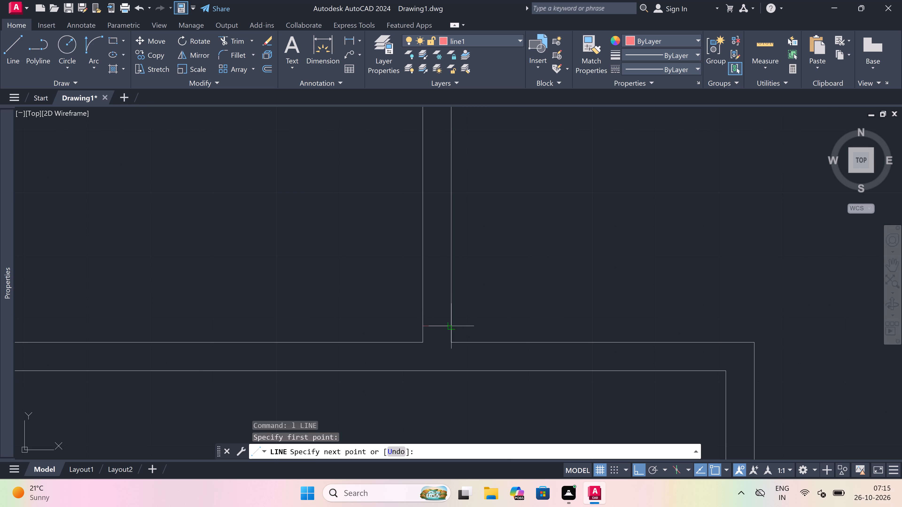
{"action": "left_click", "coordinate": [450, 325]}
{"action": "left_click_drag", "start_coordinate": [433, 329], "coordinate": [436, 309]}
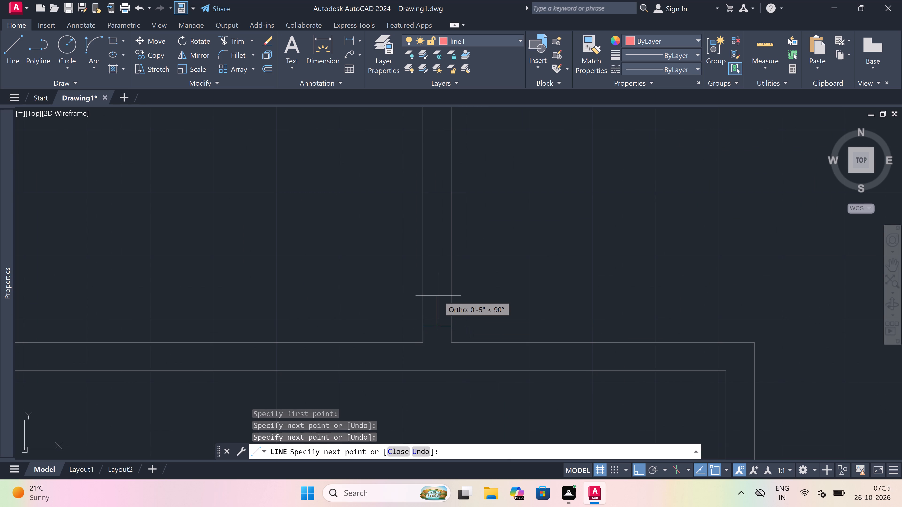
{"action": "key", "text": "2"}
{"action": "type", "text": "\""}
{"action": "key", "text": "space"}
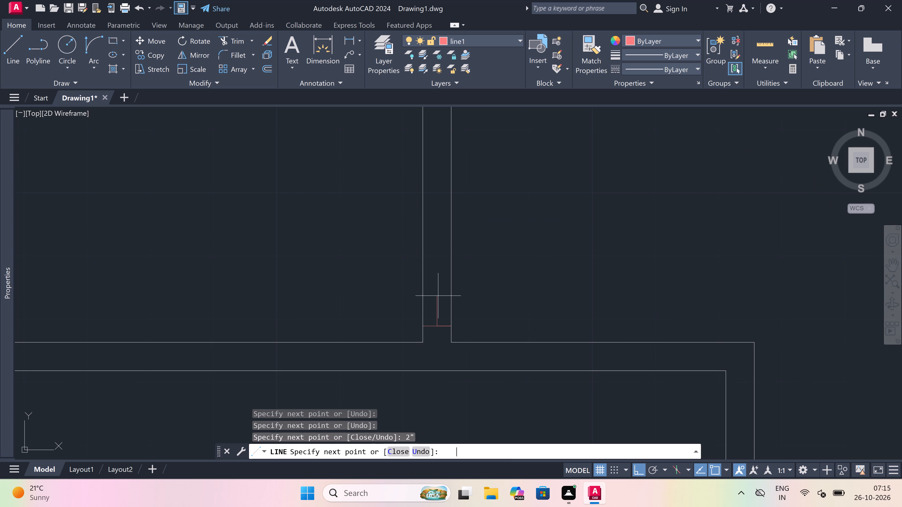
{"action": "type", "text": "2'"}
{"action": "key", "text": "space"}
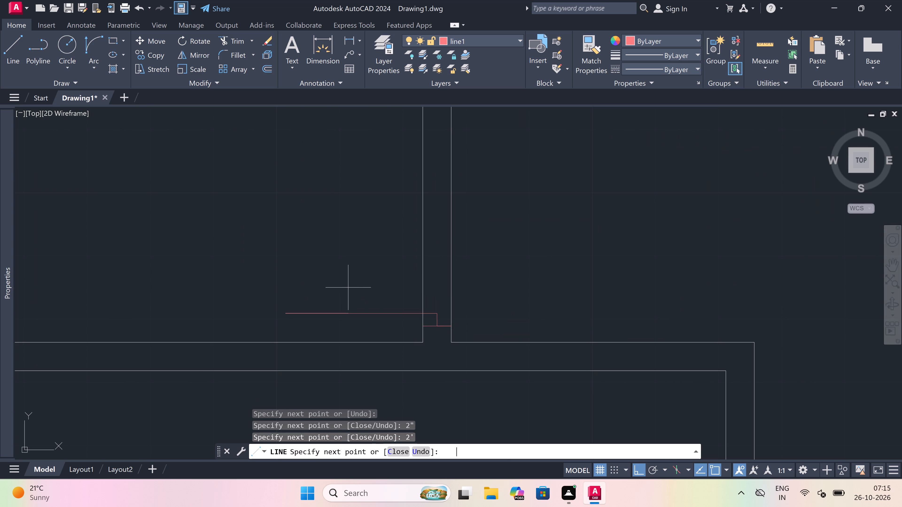
{"action": "key", "text": "Escape"}
Draw a second jamb line across the small southwest room's east wall farther north, with a 2" stub south from its midpoint.
{"action": "key", "text": "space"}
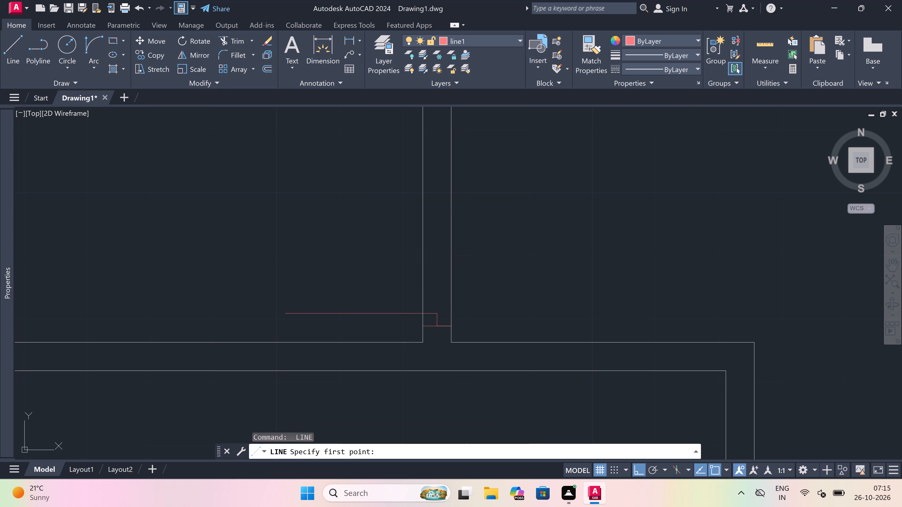
{"action": "left_click", "coordinate": [421, 192]}
{"action": "left_click", "coordinate": [453, 194]}
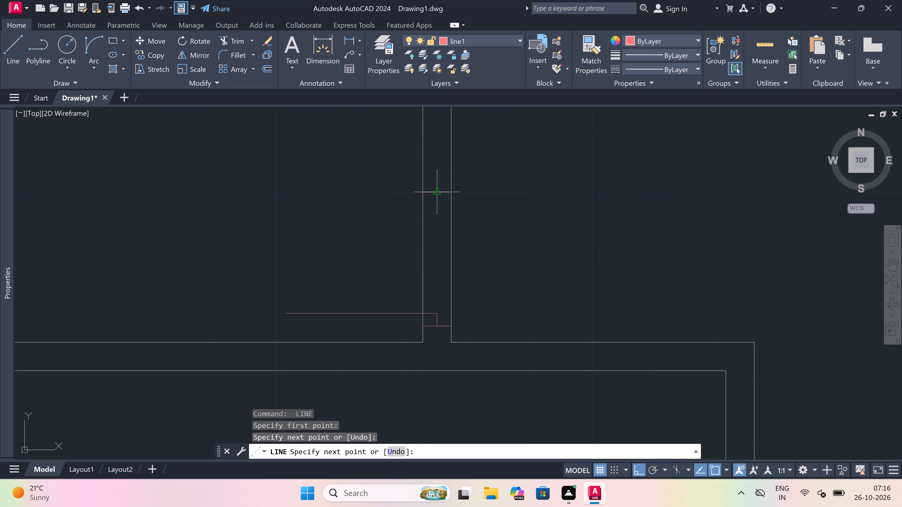
{"action": "left_click", "coordinate": [439, 195]}
{"action": "type", "text": "2\""}
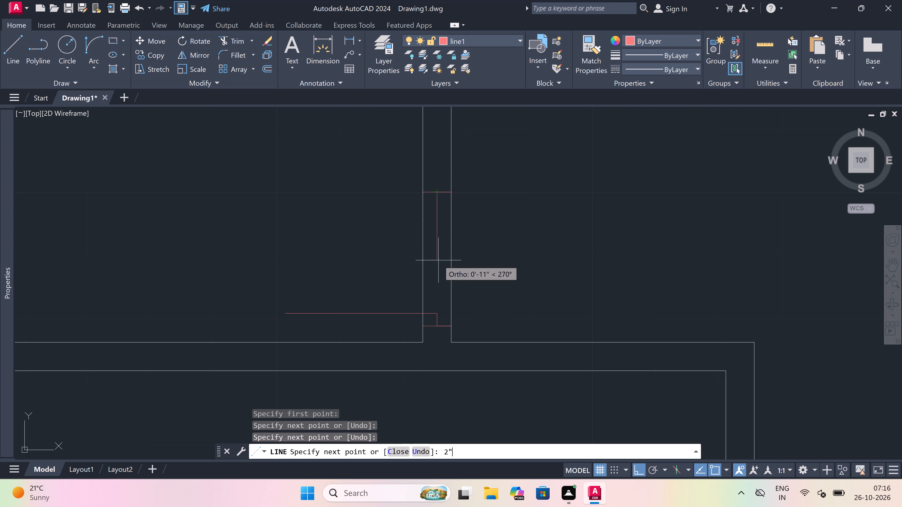
{"action": "key", "text": "space"}
{"action": "key", "text": "Escape"}
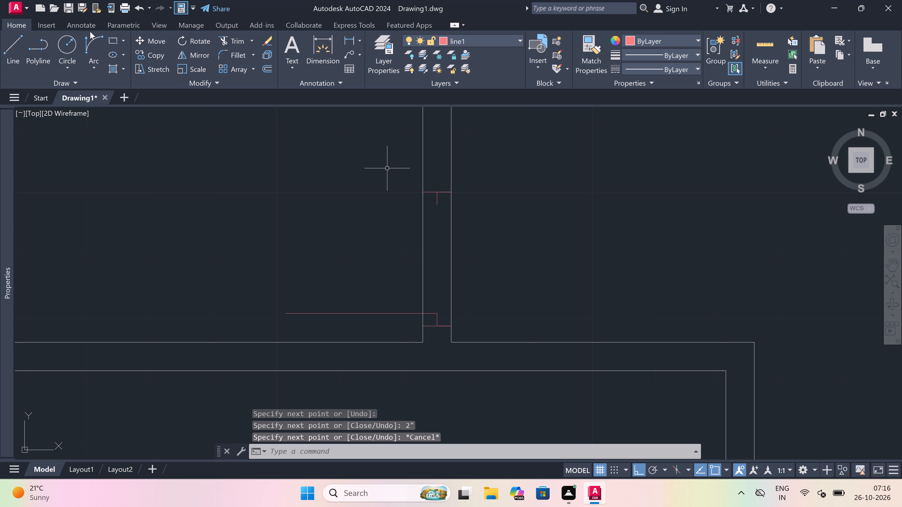
Draw this door's swing as a Start, End, Direction arc from the leaf's west end to the northern jamb stub's end.
{"action": "left_click_drag", "start_coordinate": [95, 45], "coordinate": [104, 45]}
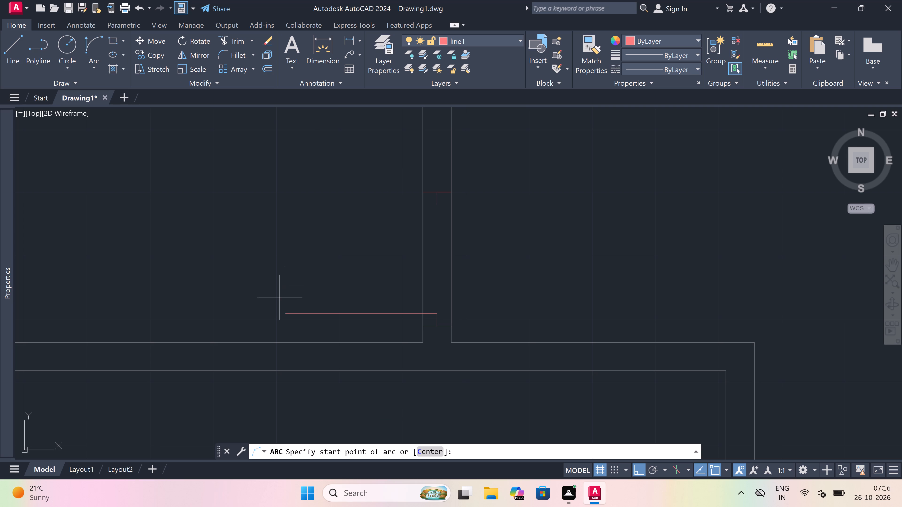
{"action": "left_click_drag", "start_coordinate": [285, 312], "coordinate": [315, 266]}
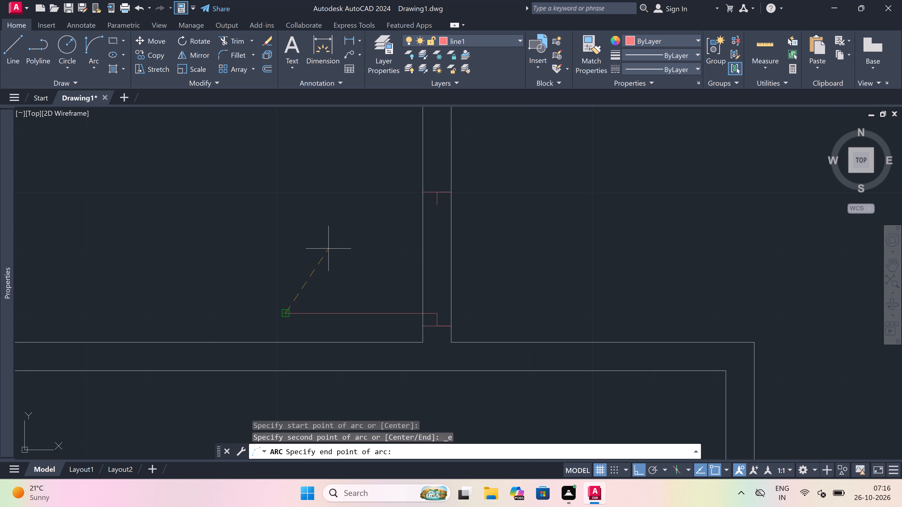
{"action": "left_click", "coordinate": [437, 203]}
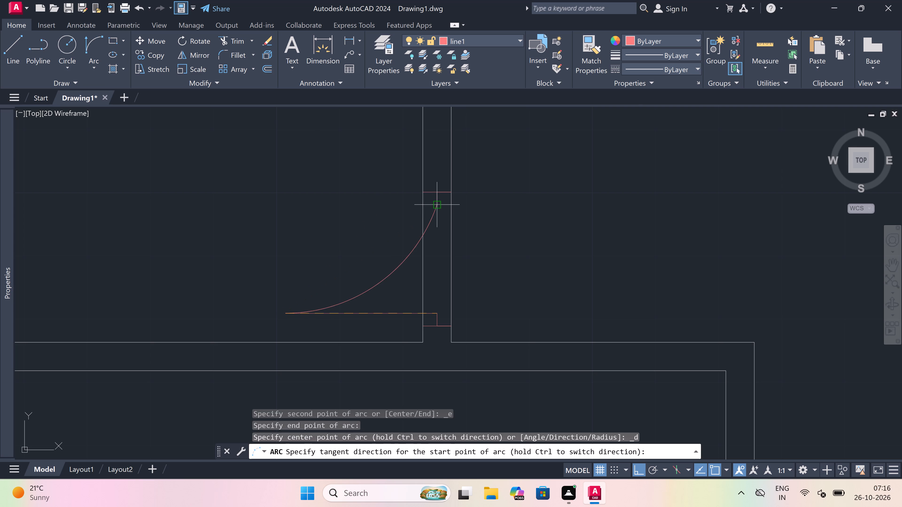
{"action": "left_click_drag", "start_coordinate": [327, 184], "coordinate": [330, 184]}
Trim both lines of the small room's east wall between the two jambs to open the doorway.
{"action": "key", "text": "t"}
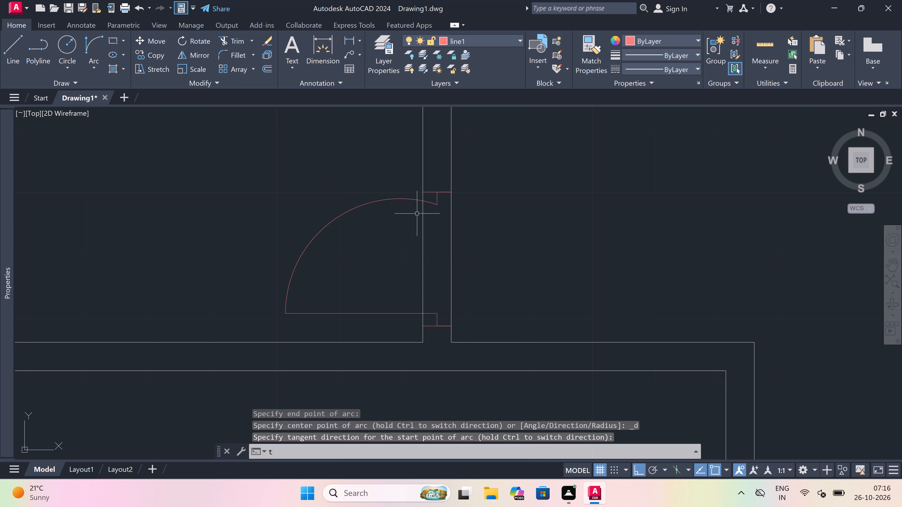
{"action": "key", "text": "r"}
{"action": "key", "text": "space"}
{"action": "left_click", "coordinate": [404, 234]}
{"action": "left_click", "coordinate": [504, 249]}
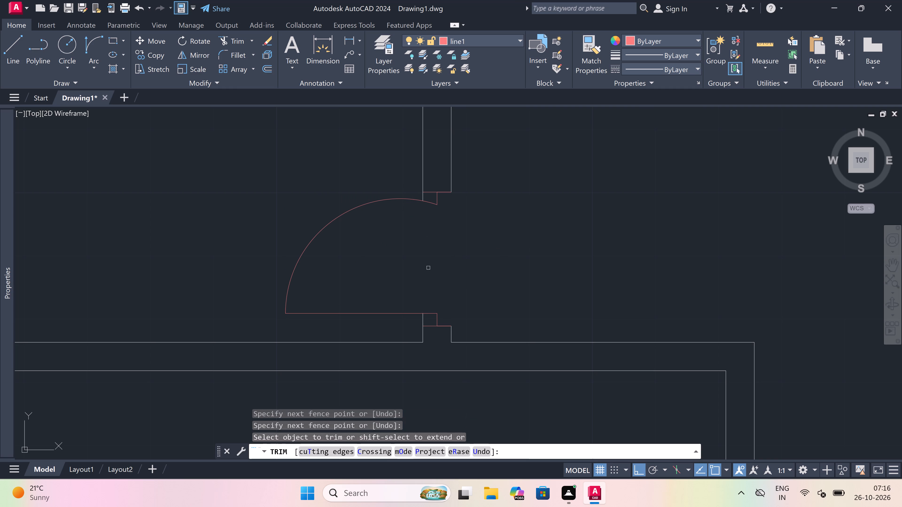
{"action": "key", "text": "Escape"}
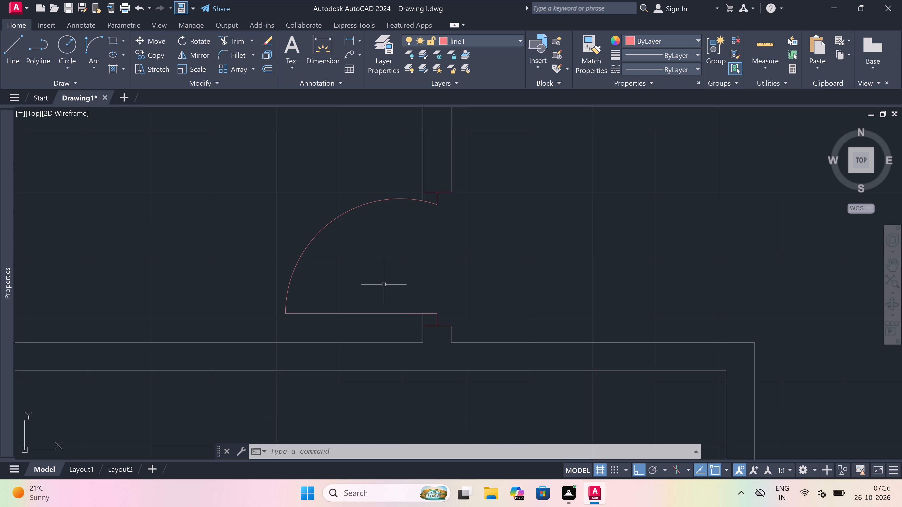
Draw a jamb line near the north end of the southwest corner room's east wall, with a 2" stub south from its midpoint and a 3' leaf west.
{"action": "scroll", "coordinate": [384, 284], "scroll_direction": "down", "scroll_amount": 3}
{"action": "type", "text": "l"}
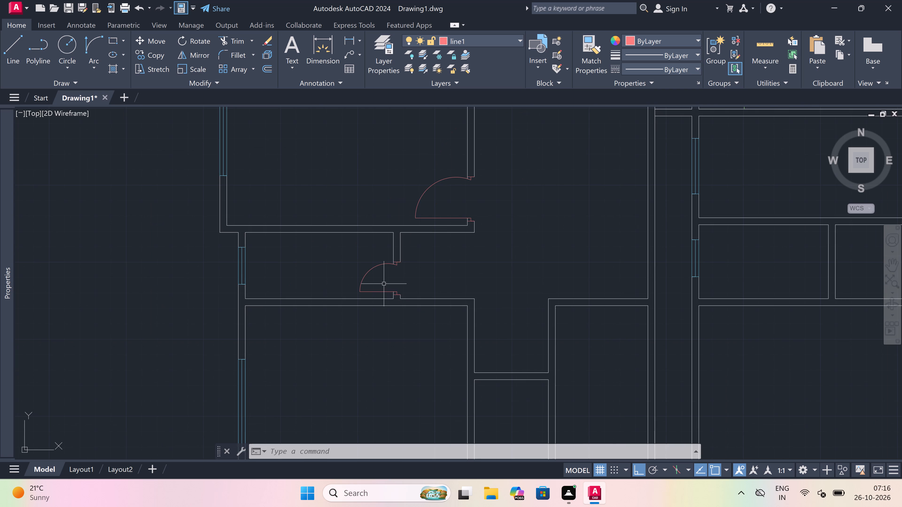
{"action": "key", "text": "space"}
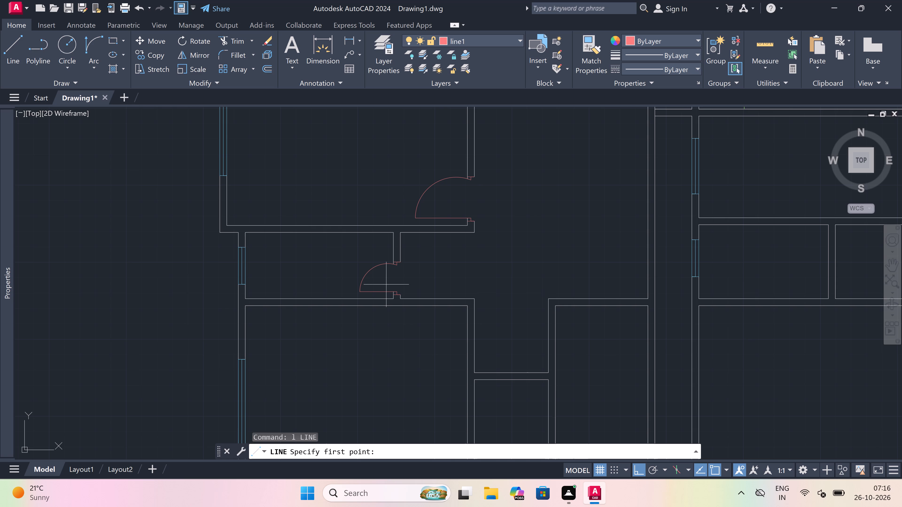
{"action": "scroll", "coordinate": [386, 284], "scroll_direction": "down", "scroll_amount": 4}
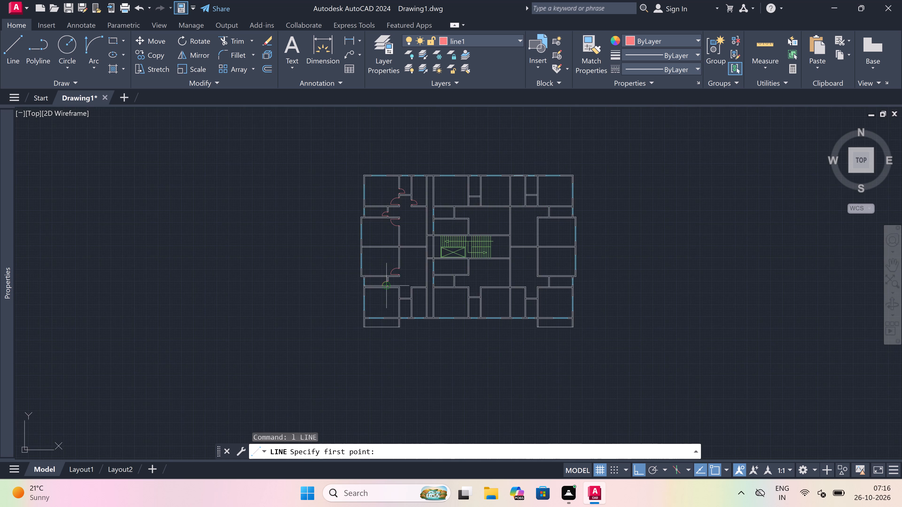
{"action": "scroll", "coordinate": [386, 284], "scroll_direction": "up", "scroll_amount": 3}
{"action": "scroll", "coordinate": [404, 291], "scroll_direction": "up", "scroll_amount": 2}
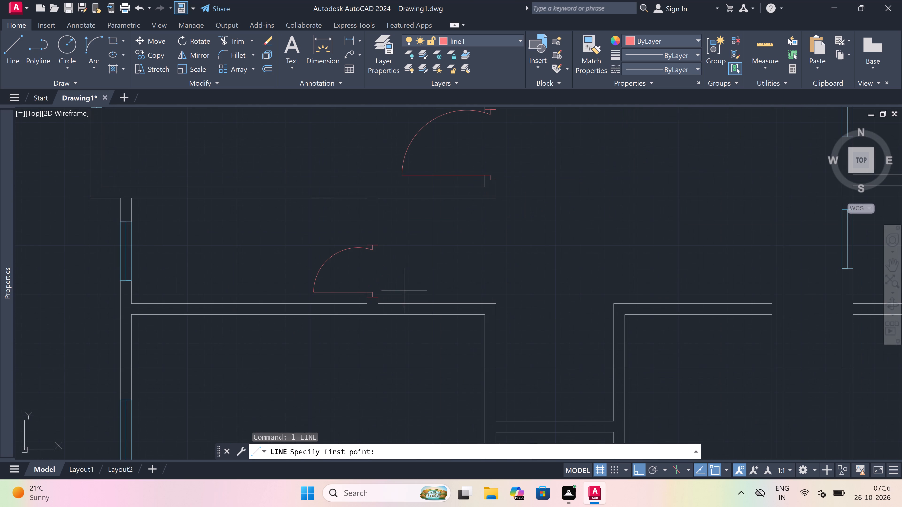
{"action": "left_click", "coordinate": [486, 326]}
{"action": "scroll", "coordinate": [489, 326], "scroll_direction": "up", "scroll_amount": 2}
{"action": "left_click", "coordinate": [501, 324]}
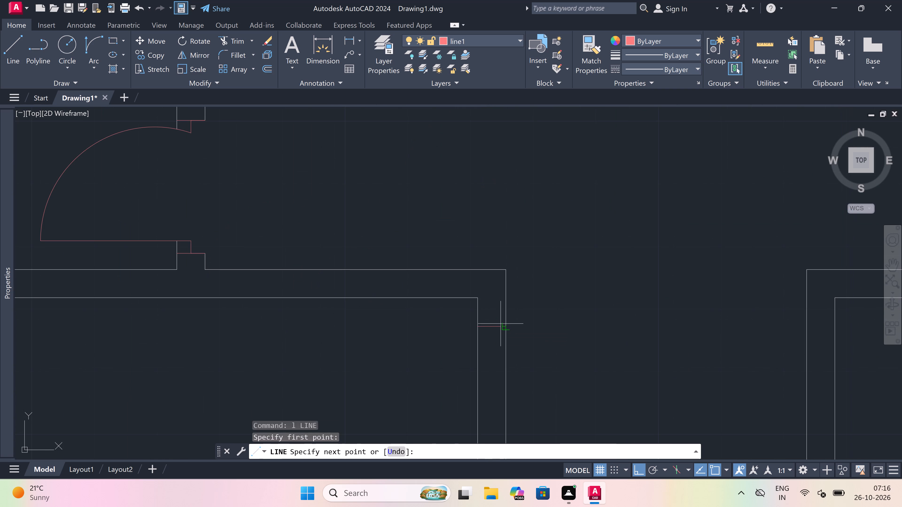
{"action": "left_click", "coordinate": [492, 326]}
{"action": "type", "text": "2\""}
{"action": "key", "text": "space"}
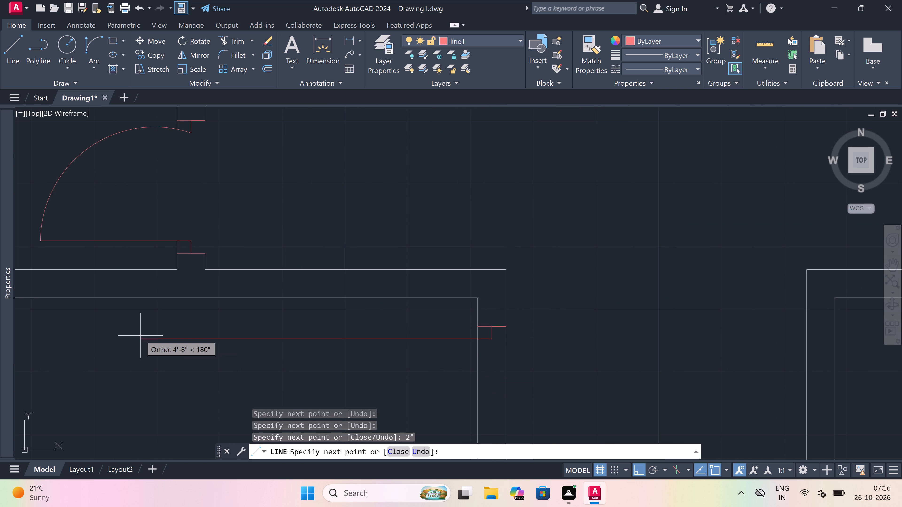
{"action": "type", "text": "3'"}
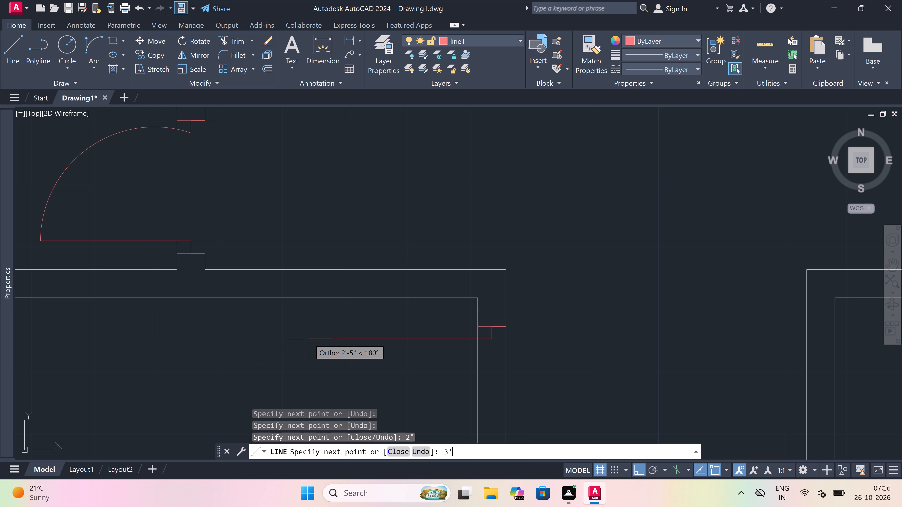
{"action": "key", "text": "space"}
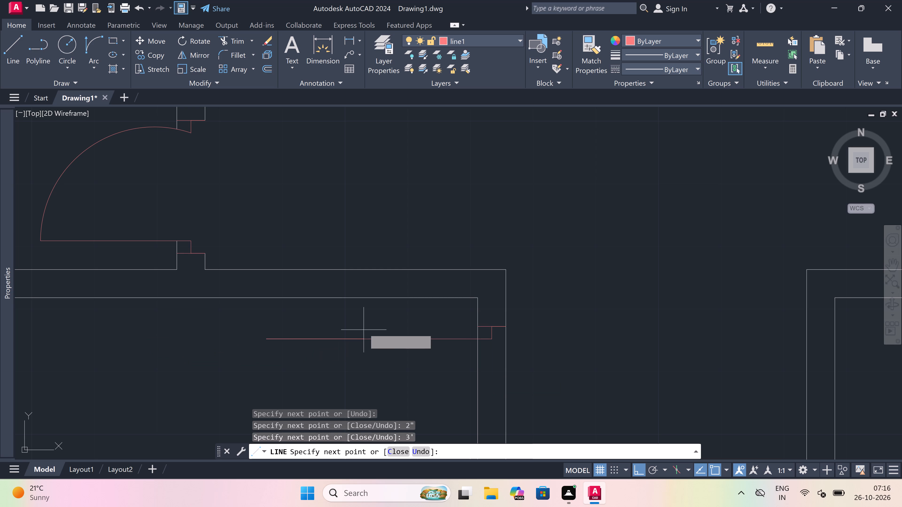
{"action": "key", "text": "Escape"}
Draw a second jamb line across this east wall farther south, with a 2" stub running north from its midpoint.
{"action": "scroll", "coordinate": [384, 307], "scroll_direction": "down", "scroll_amount": 6}
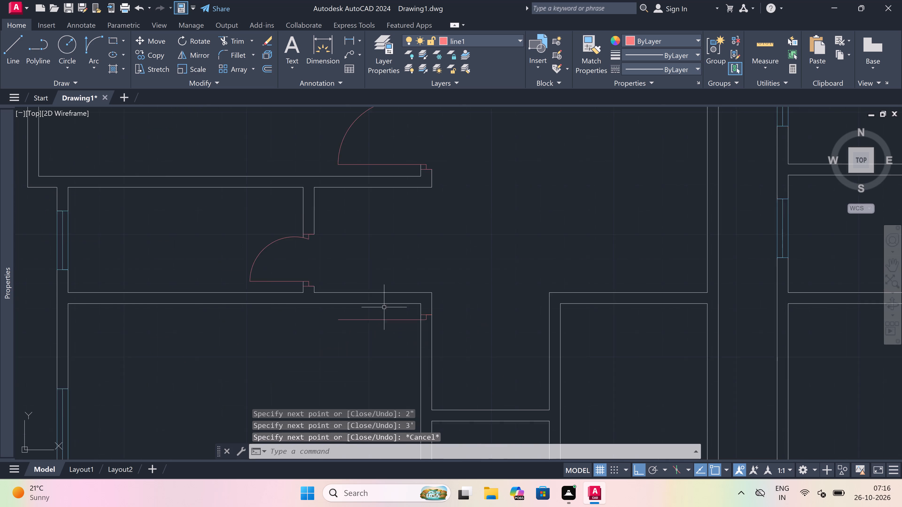
{"action": "scroll", "coordinate": [391, 327], "scroll_direction": "up", "scroll_amount": 4}
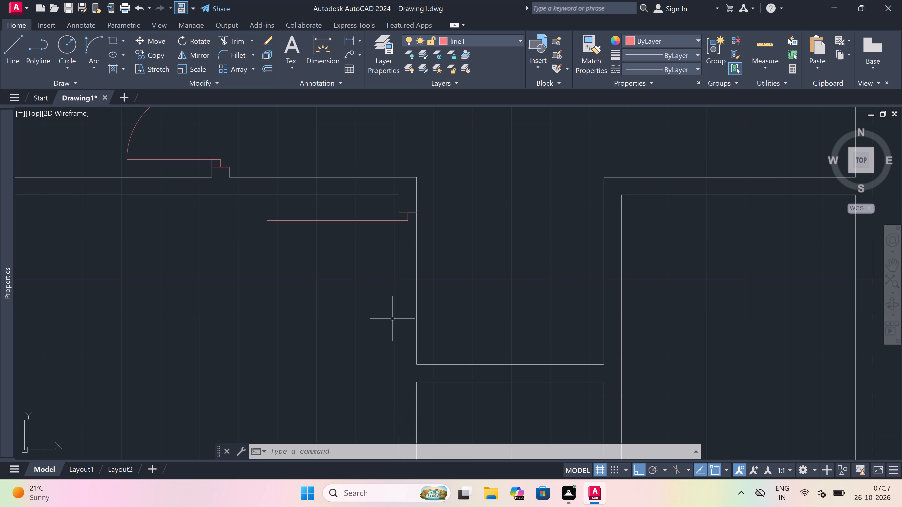
{"action": "key", "text": "space"}
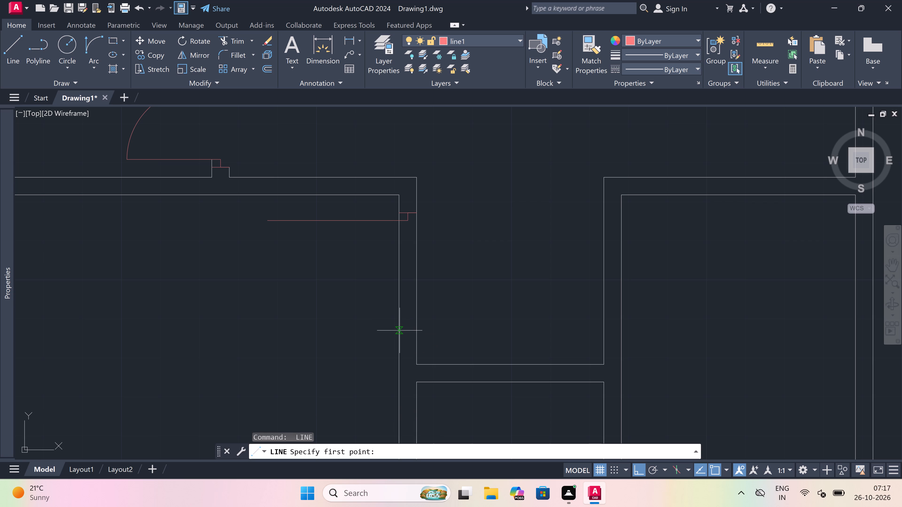
{"action": "left_click", "coordinate": [400, 330]}
{"action": "left_click", "coordinate": [415, 331]}
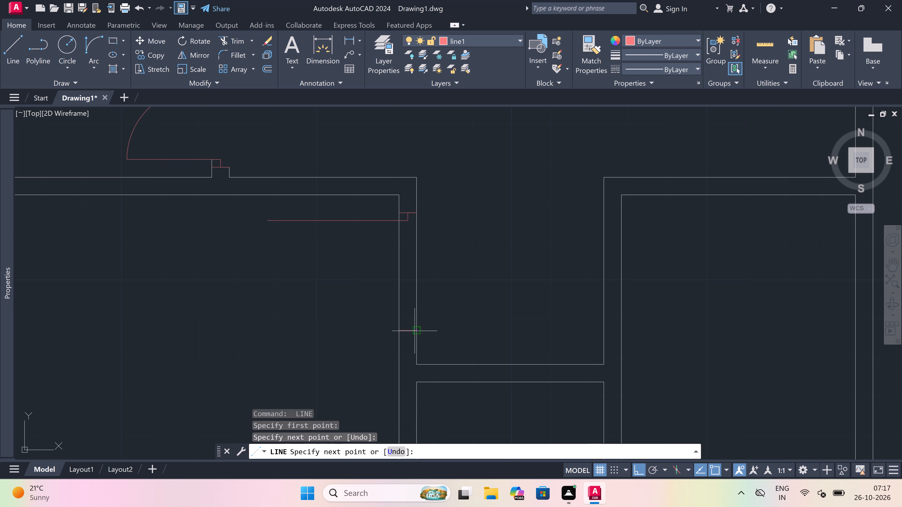
{"action": "left_click_drag", "start_coordinate": [410, 329], "coordinate": [411, 315]}
{"action": "key", "text": "2"}
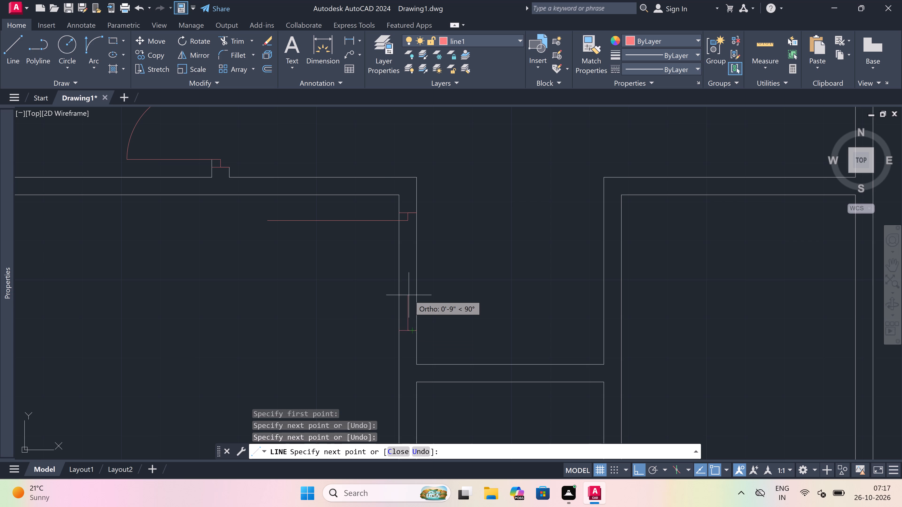
{"action": "type", "text": "\""}
{"action": "key", "text": "space"}
{"action": "key", "text": "Escape"}
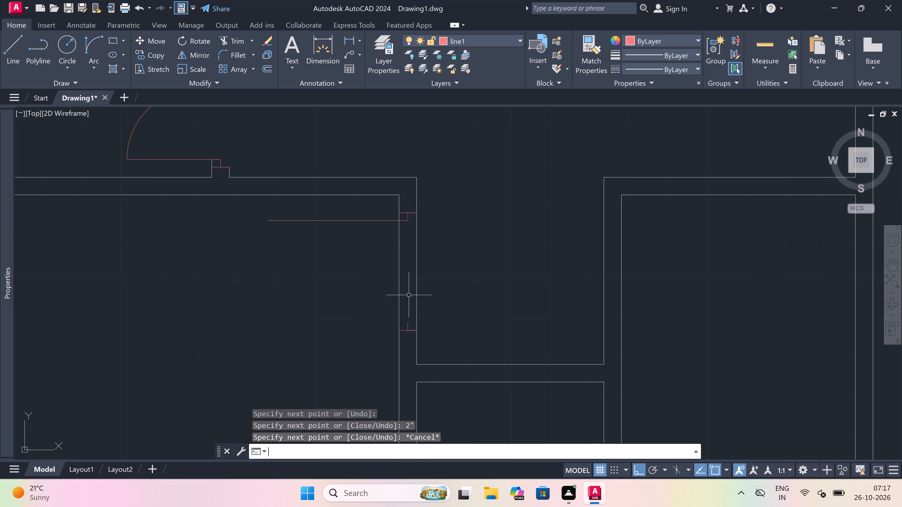
Draw this door's swing as a Start, End, Direction arc from the leaf's west end to the southern jamb stub's end.
{"action": "left_click", "coordinate": [96, 43]}
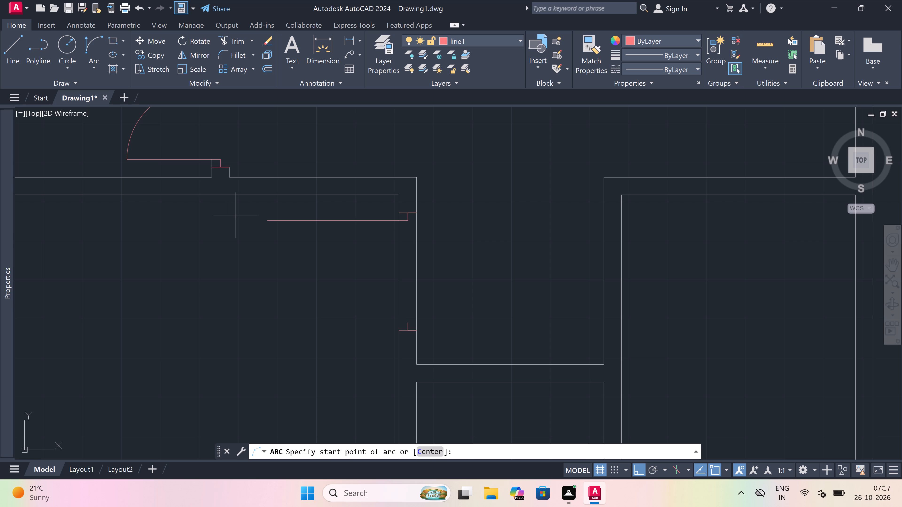
{"action": "left_click", "coordinate": [264, 221]}
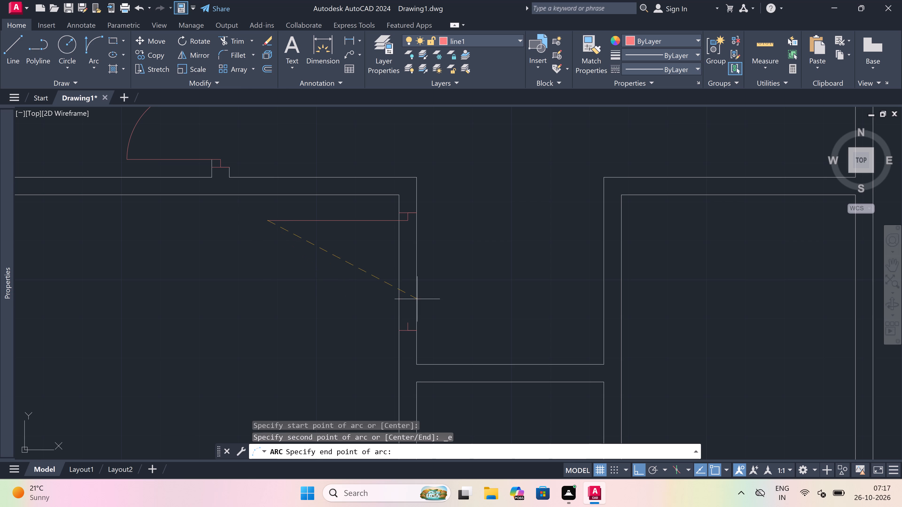
{"action": "left_click", "coordinate": [405, 322]}
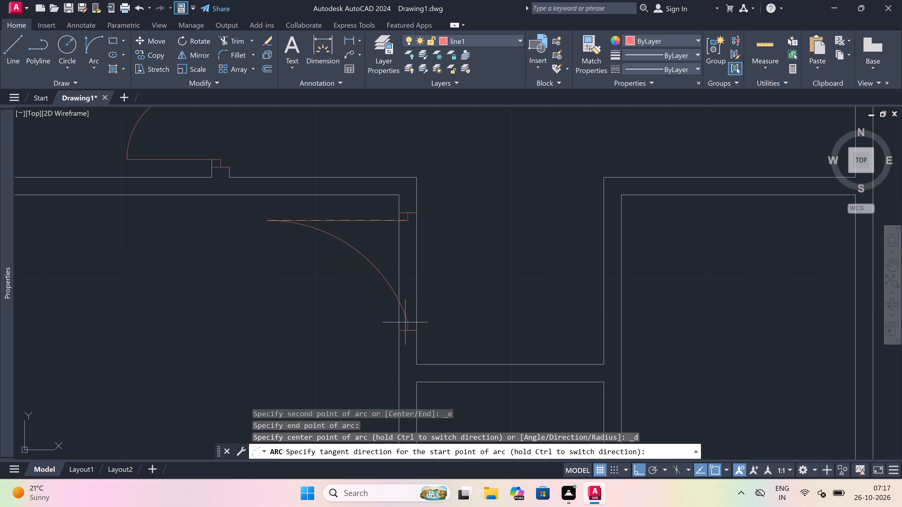
{"action": "left_click_drag", "start_coordinate": [316, 359], "coordinate": [318, 356]}
Trim both lines of the southwest corner room's east wall between the two jambs to open the doorway.
{"action": "key", "text": "t"}
{"action": "key", "text": "r"}
{"action": "key", "text": "space"}
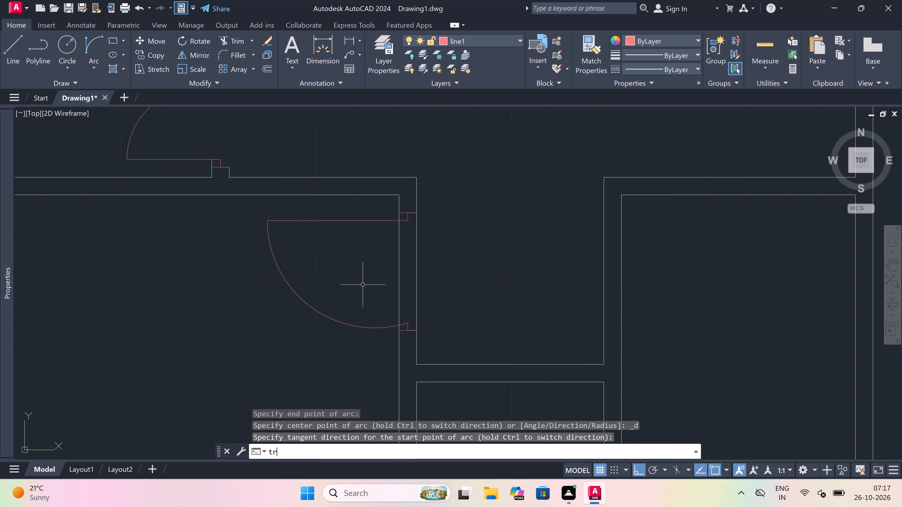
{"action": "left_click", "coordinate": [362, 280]}
{"action": "left_click", "coordinate": [483, 279]}
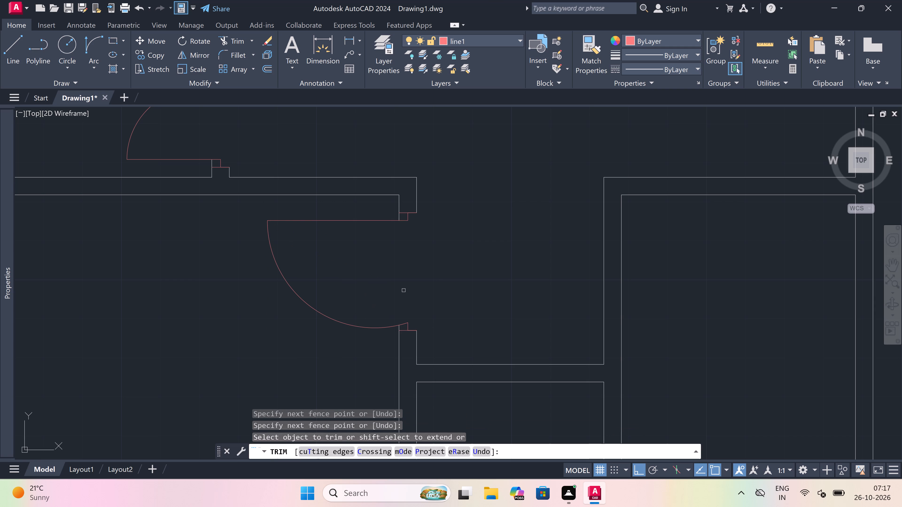
{"action": "key", "text": "Escape"}
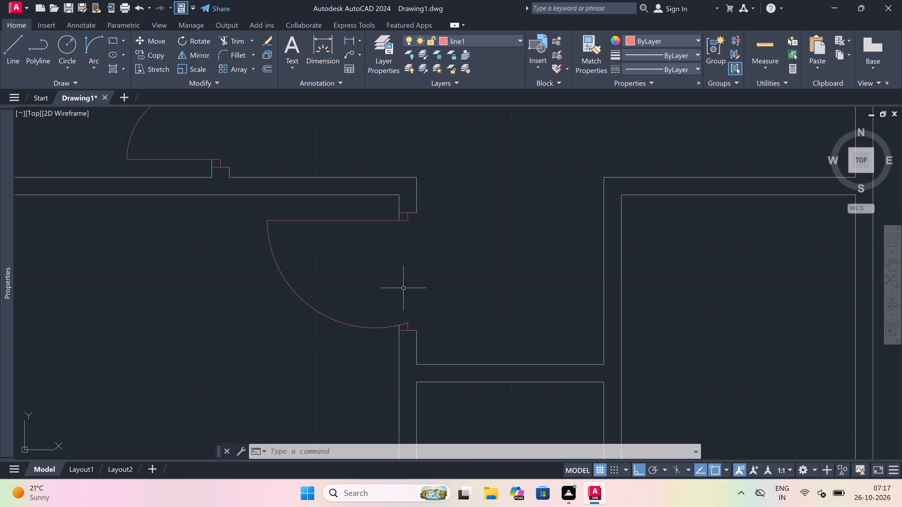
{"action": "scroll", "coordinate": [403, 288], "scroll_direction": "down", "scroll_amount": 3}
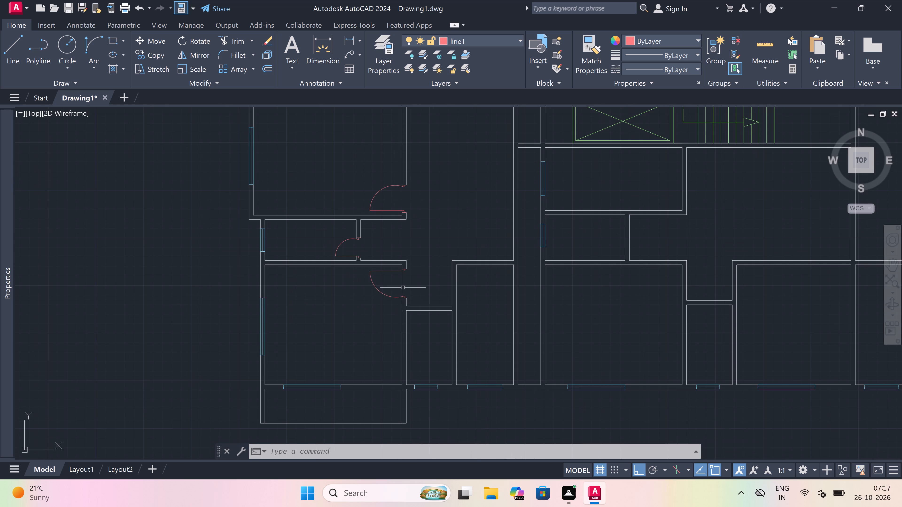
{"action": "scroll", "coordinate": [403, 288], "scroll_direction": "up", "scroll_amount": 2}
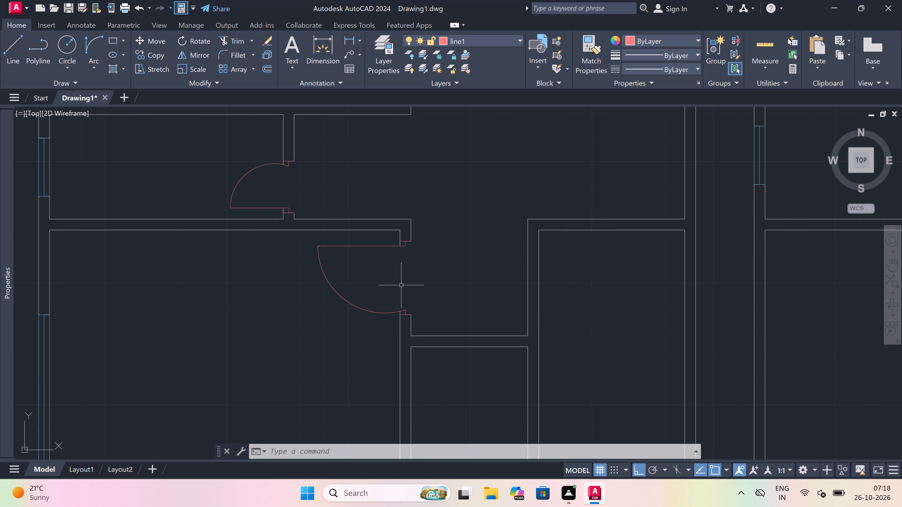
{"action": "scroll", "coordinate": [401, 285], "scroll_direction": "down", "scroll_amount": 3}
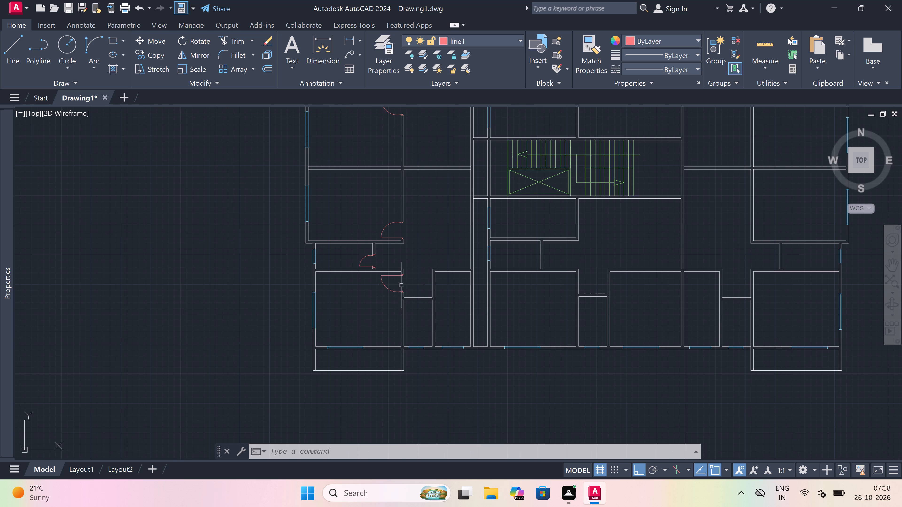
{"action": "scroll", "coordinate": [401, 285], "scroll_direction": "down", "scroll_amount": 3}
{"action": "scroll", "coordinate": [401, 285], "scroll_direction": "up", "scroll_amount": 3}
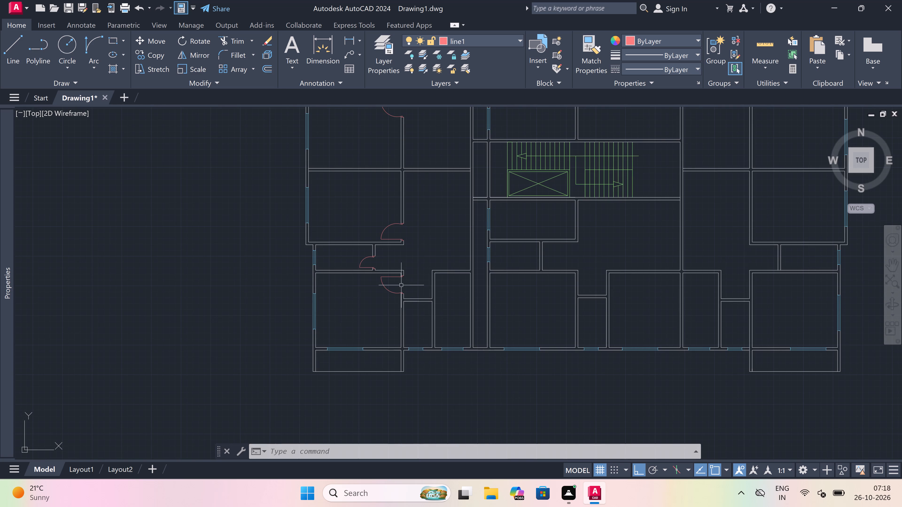
Draw a jamb line near the north end of the small room's west wall, beside the southwest corner room, with a 2" stub south and 2' leaf east.
{"action": "scroll", "coordinate": [399, 319], "scroll_direction": "up", "scroll_amount": 3}
{"action": "key", "text": "space"}
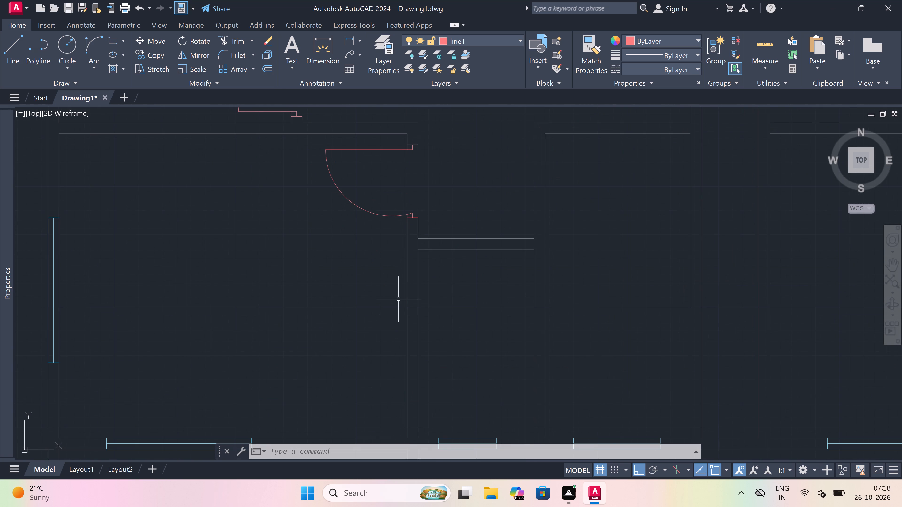
{"action": "key", "text": "Escape"}
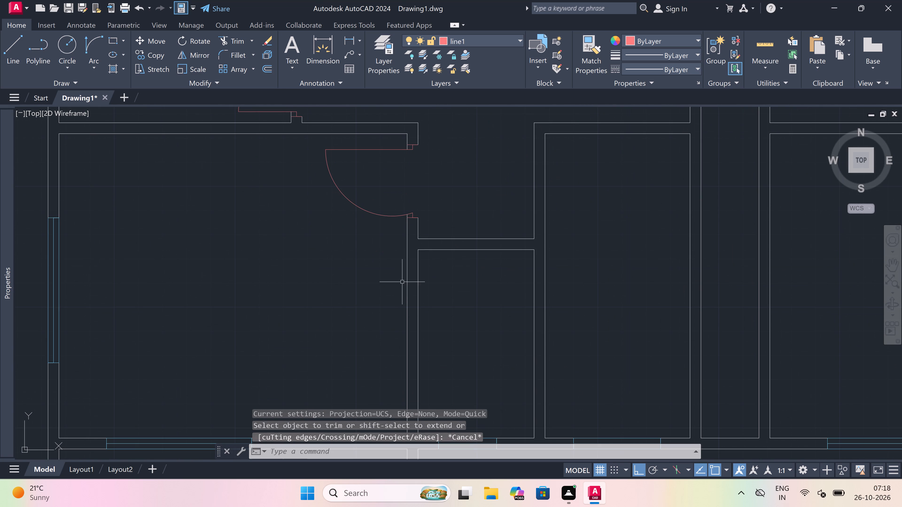
{"action": "type", "text": "l"}
{"action": "key", "text": "space"}
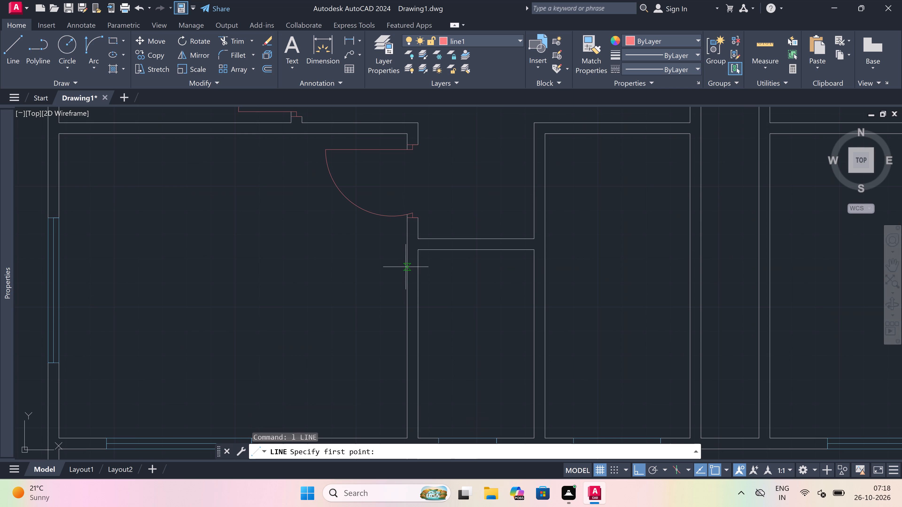
{"action": "left_click", "coordinate": [407, 263]}
{"action": "left_click", "coordinate": [418, 261]}
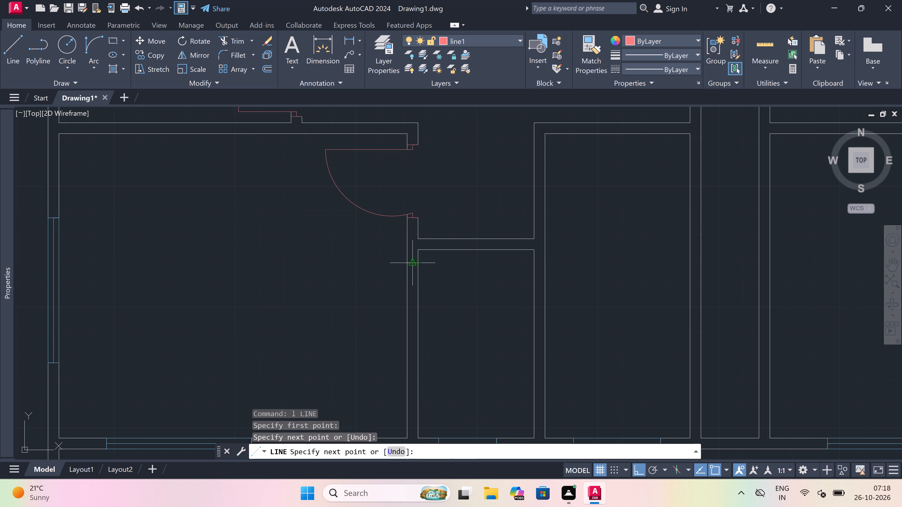
{"action": "left_click", "coordinate": [414, 260]}
{"action": "scroll", "coordinate": [414, 260], "scroll_direction": "up", "scroll_amount": 3}
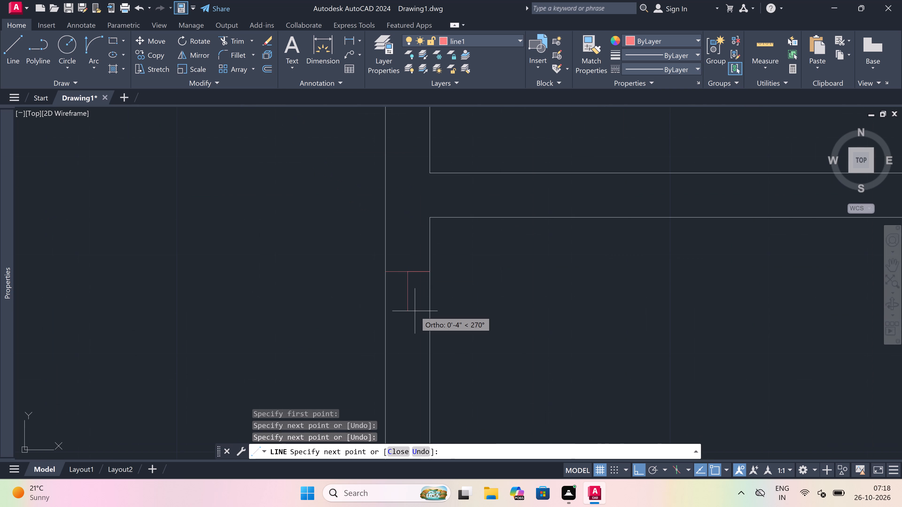
{"action": "type", "text": "2\""}
{"action": "key", "text": "space"}
{"action": "type", "text": "2'"}
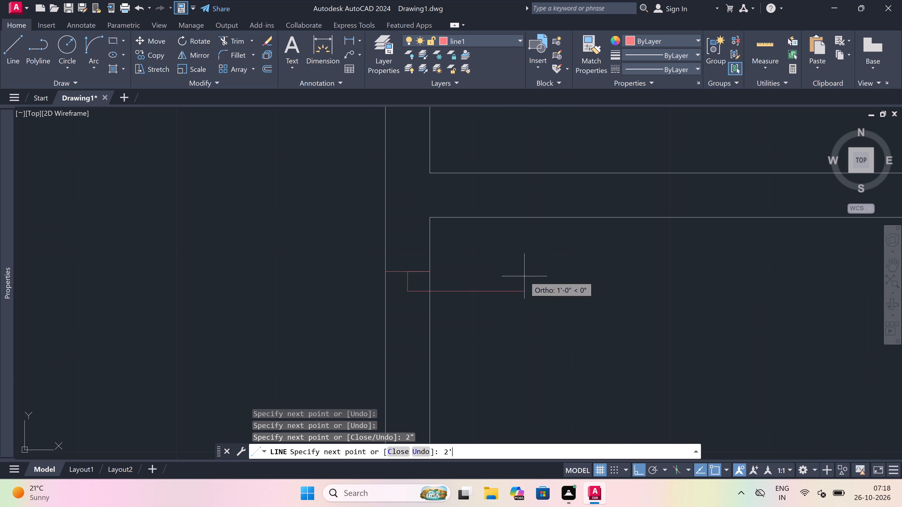
{"action": "key", "text": "space"}
{"action": "key", "text": "Escape"}
Draw a second jamb line across the small room's west wall farther south, with a 2" stub running north from its midpoint.
{"action": "key", "text": "space"}
{"action": "scroll", "coordinate": [440, 219], "scroll_direction": "down", "scroll_amount": 3}
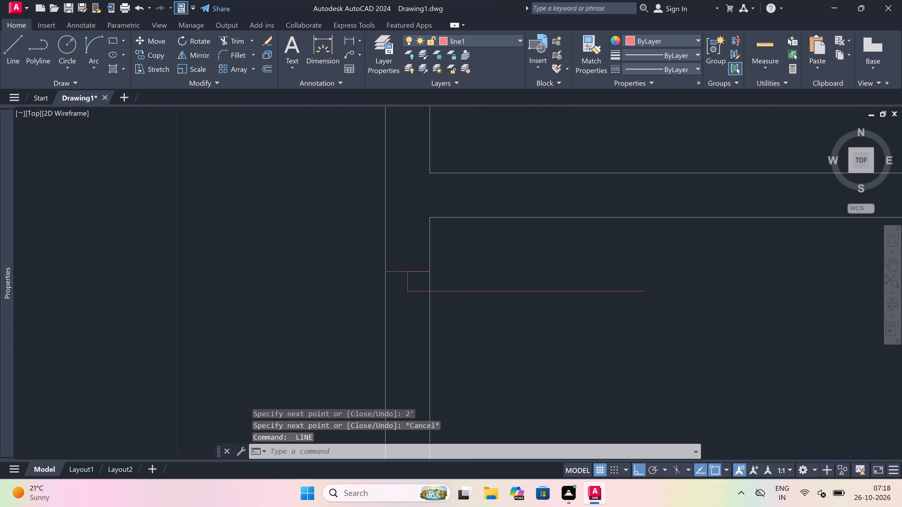
{"action": "scroll", "coordinate": [440, 219], "scroll_direction": "down", "scroll_amount": 1}
{"action": "scroll", "coordinate": [421, 270], "scroll_direction": "up", "scroll_amount": 2}
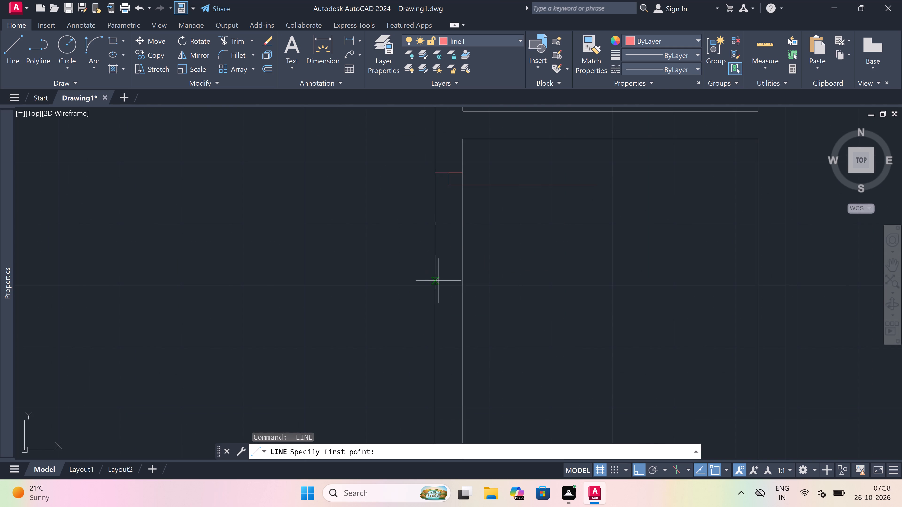
{"action": "left_click", "coordinate": [438, 291]}
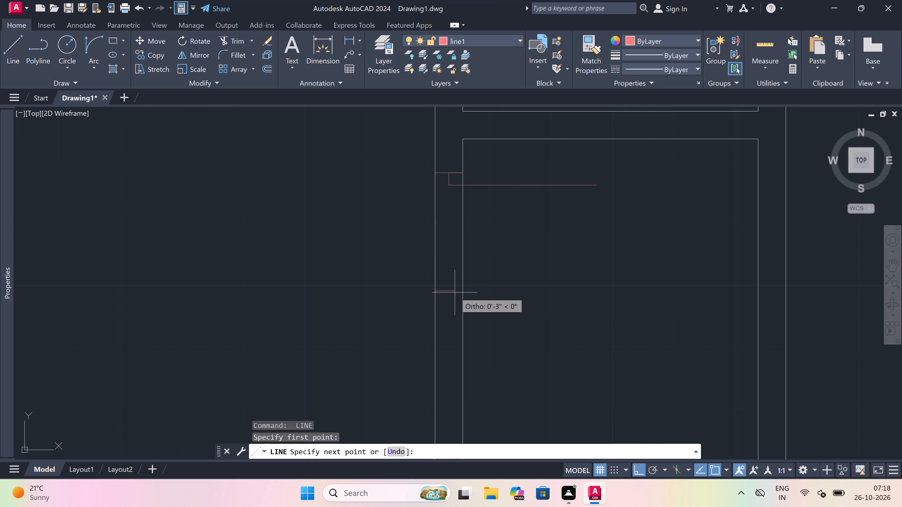
{"action": "left_click", "coordinate": [459, 292]}
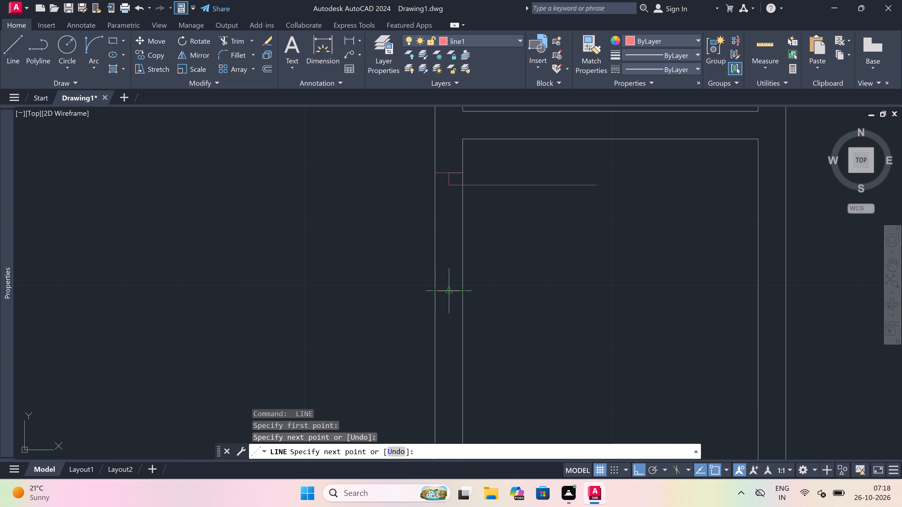
{"action": "left_click_drag", "start_coordinate": [449, 291], "coordinate": [449, 288]}
{"action": "type", "text": "2\""}
{"action": "key", "text": "space"}
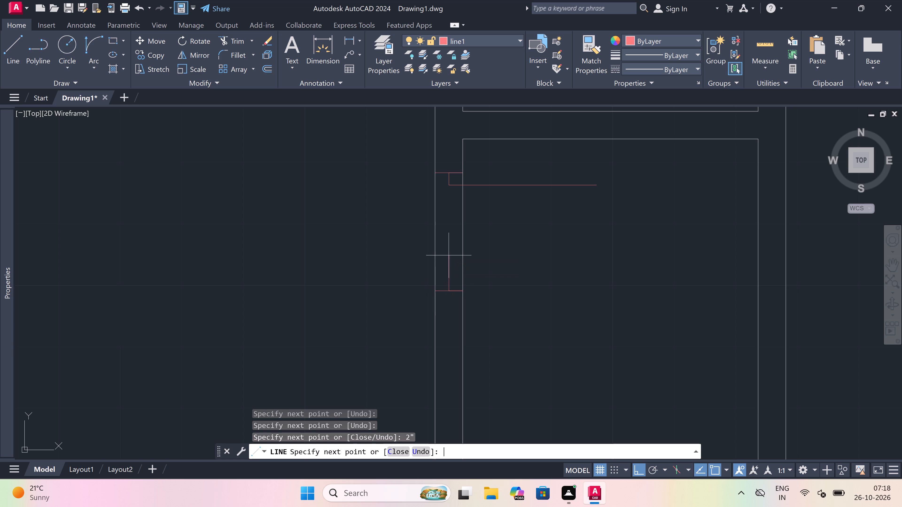
{"action": "key", "text": "Escape"}
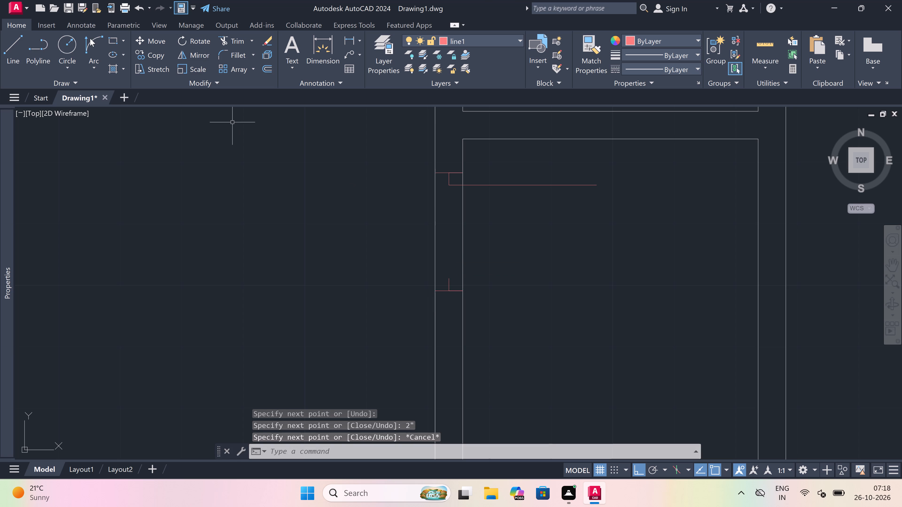
Draw the small room door's swing as a Start, End, Direction arc from the leaf's east end to the southern jamb stub's end.
{"action": "left_click_drag", "start_coordinate": [90, 38], "coordinate": [115, 38]}
{"action": "left_click_drag", "start_coordinate": [94, 44], "coordinate": [117, 48]}
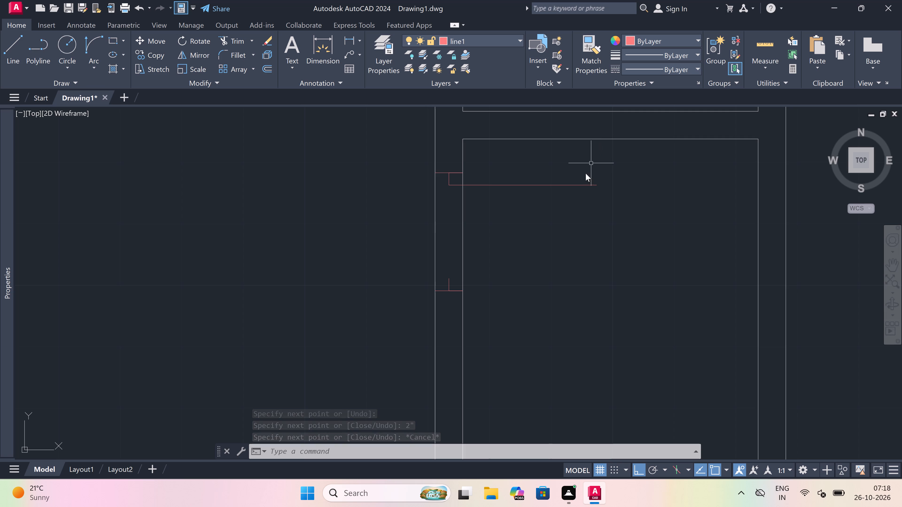
{"action": "left_click", "coordinate": [98, 44]}
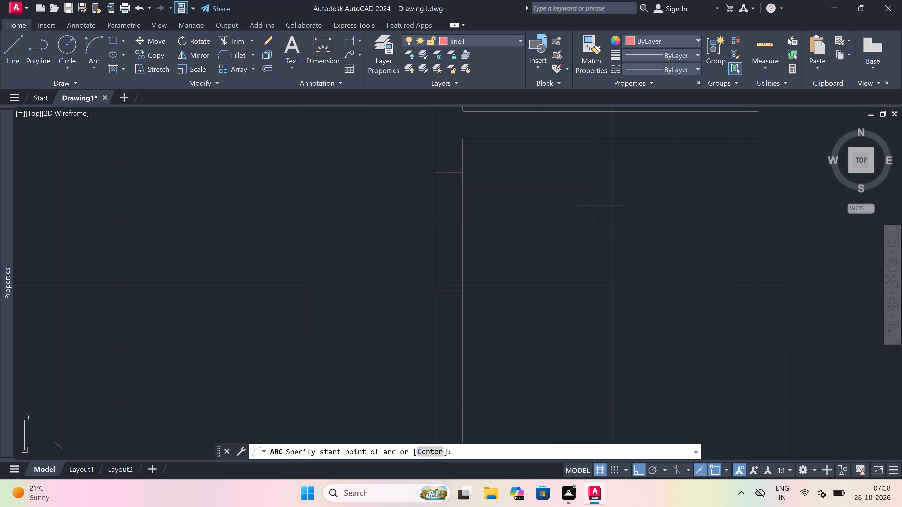
{"action": "left_click_drag", "start_coordinate": [597, 182], "coordinate": [598, 181]}
{"action": "left_click_drag", "start_coordinate": [598, 181], "coordinate": [595, 185]}
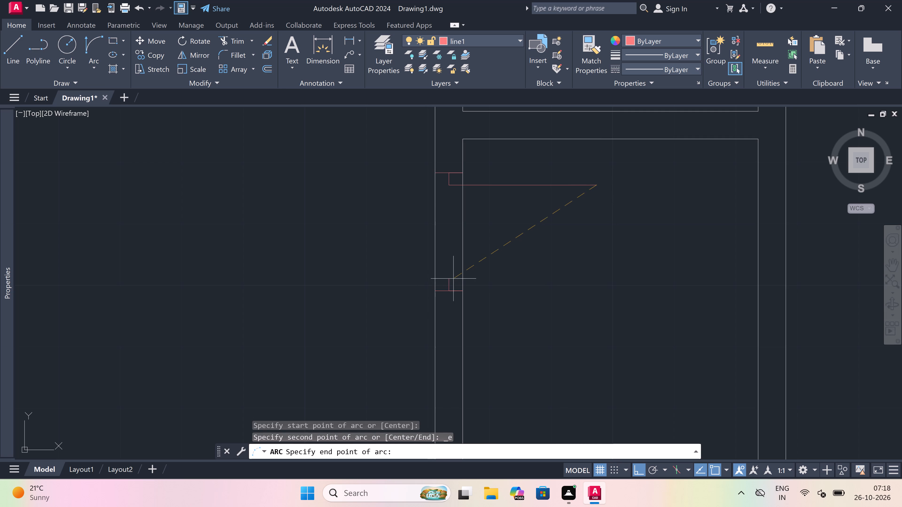
{"action": "left_click_drag", "start_coordinate": [451, 277], "coordinate": [463, 275]}
{"action": "left_click", "coordinate": [579, 271]}
Trim both lines of the small room's west wall between the two jambs to open the doorway.
{"action": "key", "text": "t"}
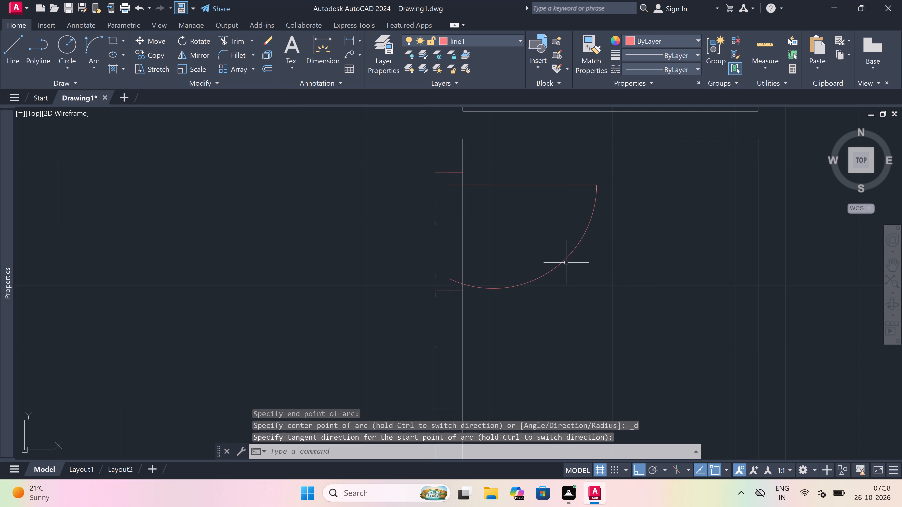
{"action": "key", "text": "r"}
{"action": "key", "text": "space"}
{"action": "left_click_drag", "start_coordinate": [511, 234], "coordinate": [508, 234]}
{"action": "left_click_drag", "start_coordinate": [292, 278], "coordinate": [295, 278]}
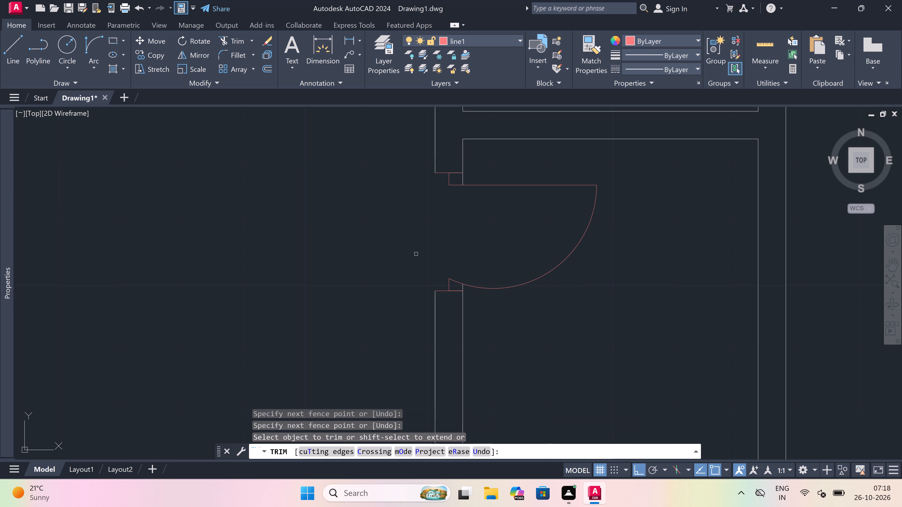
{"action": "key", "text": "Escape"}
Draw a jamb line near the north end of the next room east's west wall, with a 2" stub south from its midpoint and a 2' leaf east.
{"action": "scroll", "coordinate": [413, 269], "scroll_direction": "down", "scroll_amount": 5}
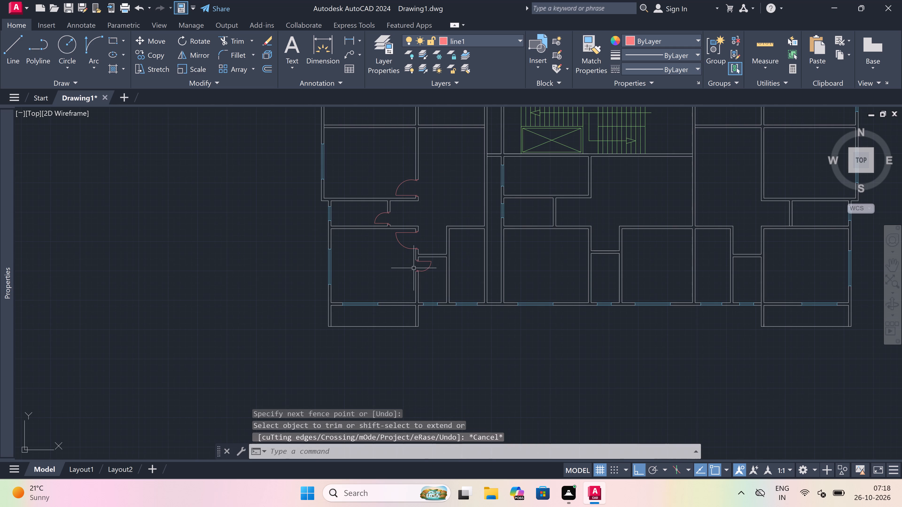
{"action": "key", "text": "l"}
{"action": "key", "text": "space"}
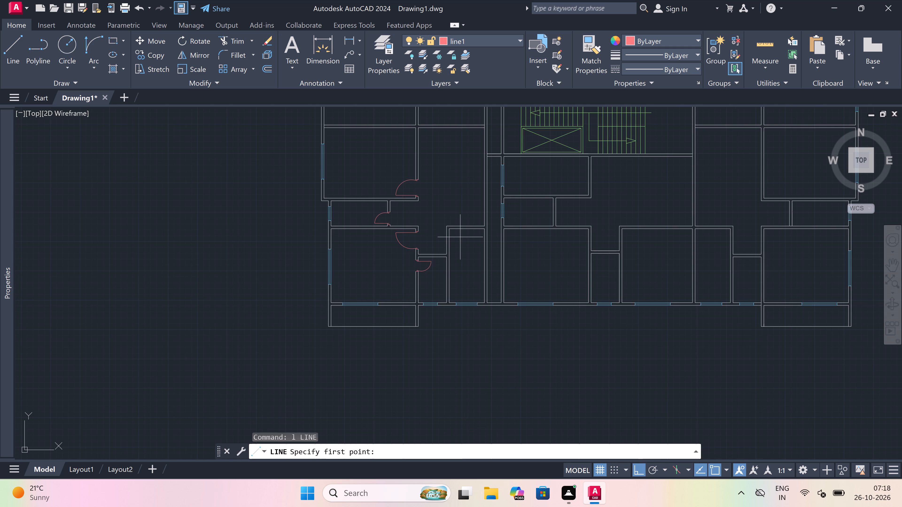
{"action": "scroll", "coordinate": [441, 241], "scroll_direction": "up", "scroll_amount": 3}
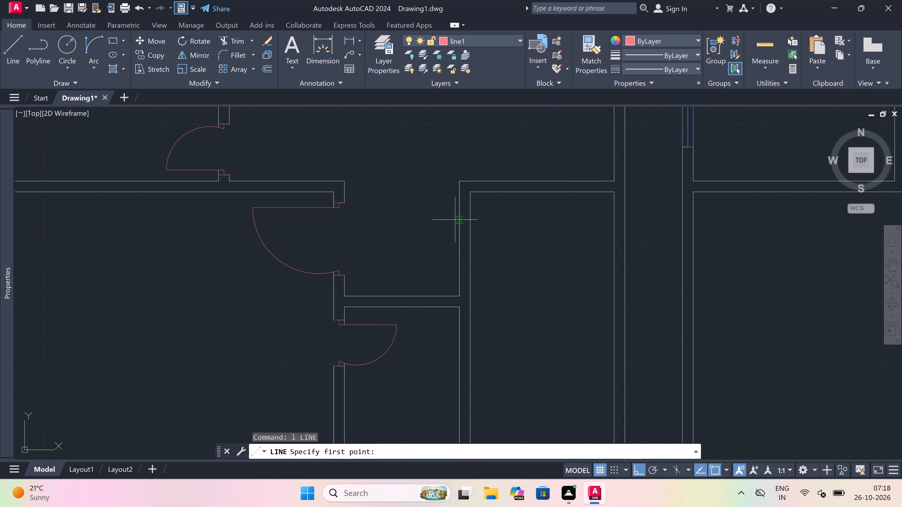
{"action": "left_click", "coordinate": [471, 201]}
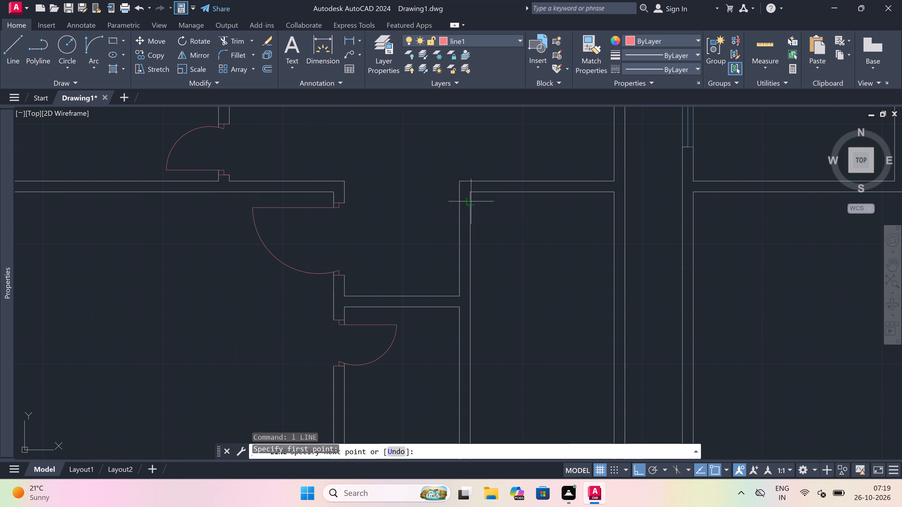
{"action": "left_click", "coordinate": [462, 202]}
{"action": "scroll", "coordinate": [464, 202], "scroll_direction": "up", "scroll_amount": 2}
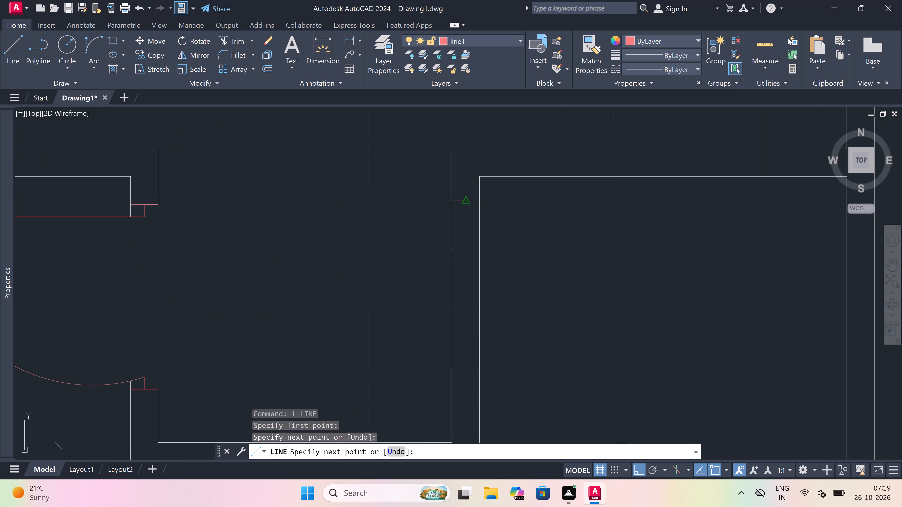
{"action": "left_click", "coordinate": [464, 202]}
{"action": "type", "text": "2\""}
{"action": "key", "text": "space"}
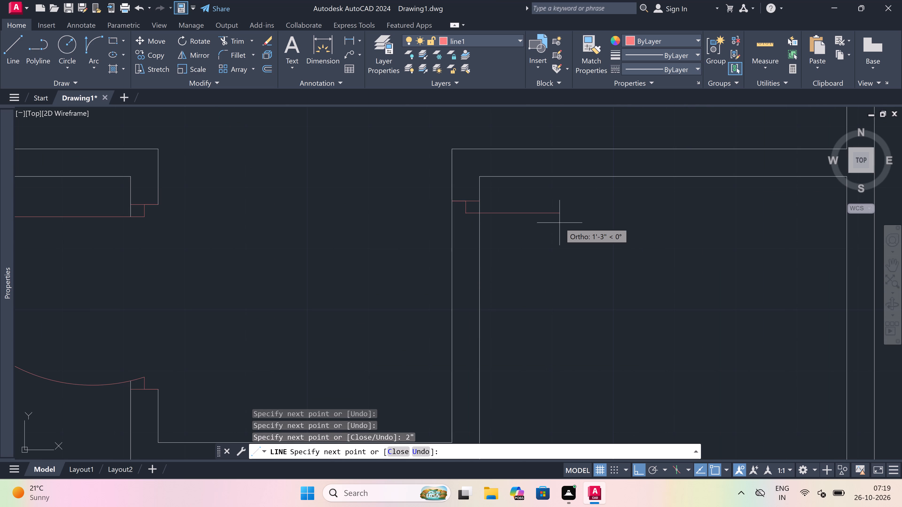
{"action": "type", "text": "2'"}
{"action": "key", "text": "space"}
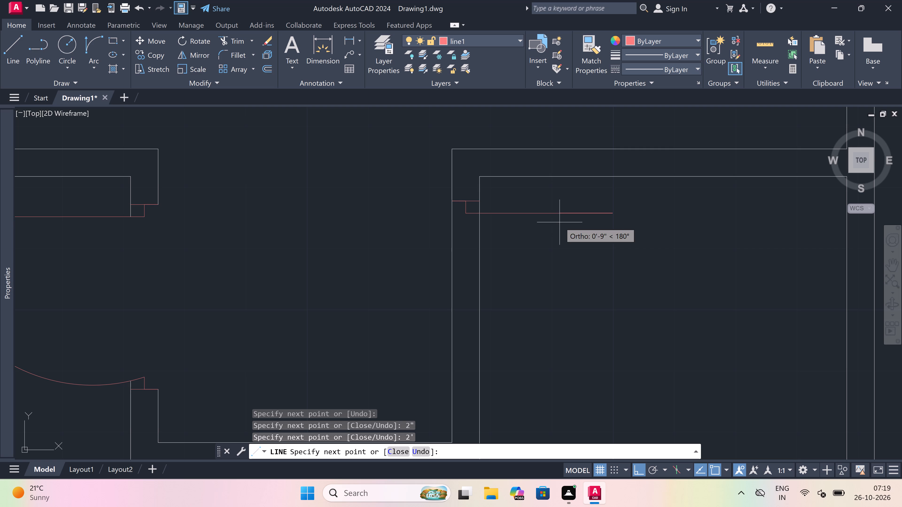
{"action": "key", "text": "Escape"}
Draw a second jamb line across this west wall farther south, with a 2" stub running north from its midpoint.
{"action": "scroll", "coordinate": [493, 220], "scroll_direction": "down", "scroll_amount": 4}
{"action": "scroll", "coordinate": [493, 220], "scroll_direction": "up", "scroll_amount": 4}
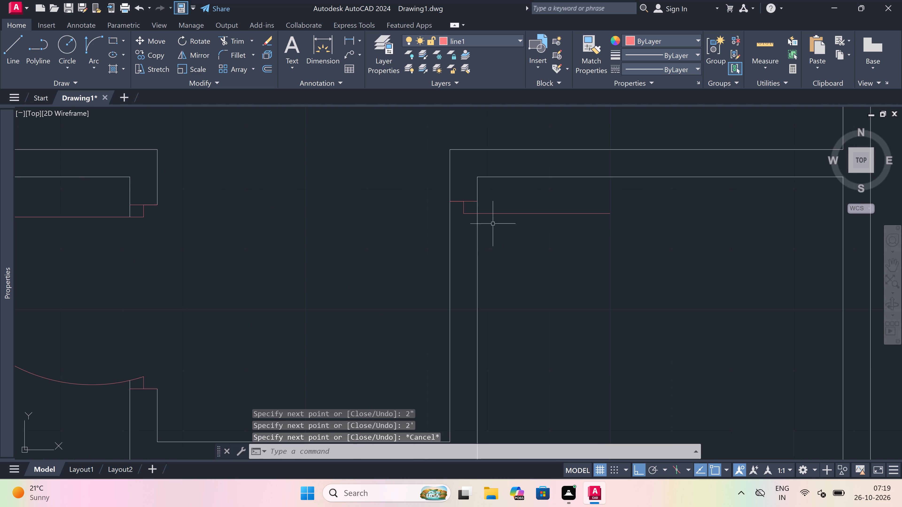
{"action": "key", "text": "space"}
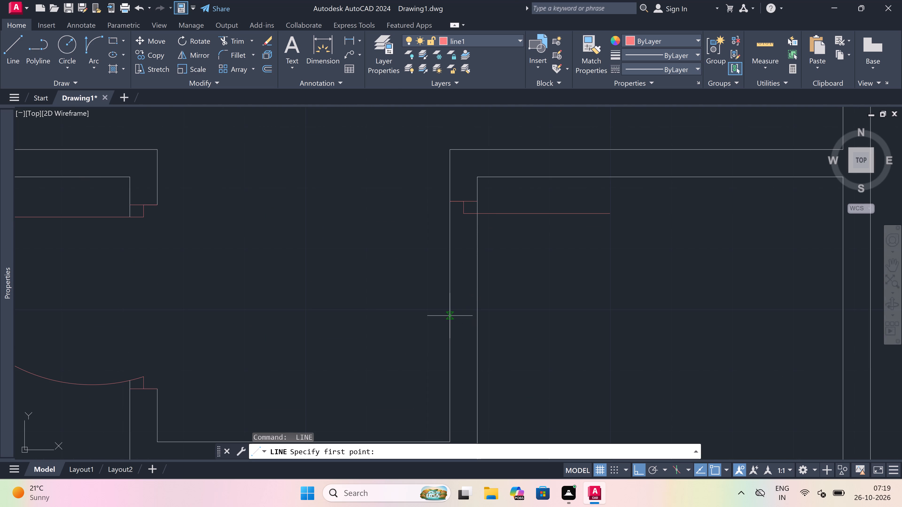
{"action": "left_click", "coordinate": [450, 316]}
{"action": "left_click_drag", "start_coordinate": [478, 316], "coordinate": [480, 314]}
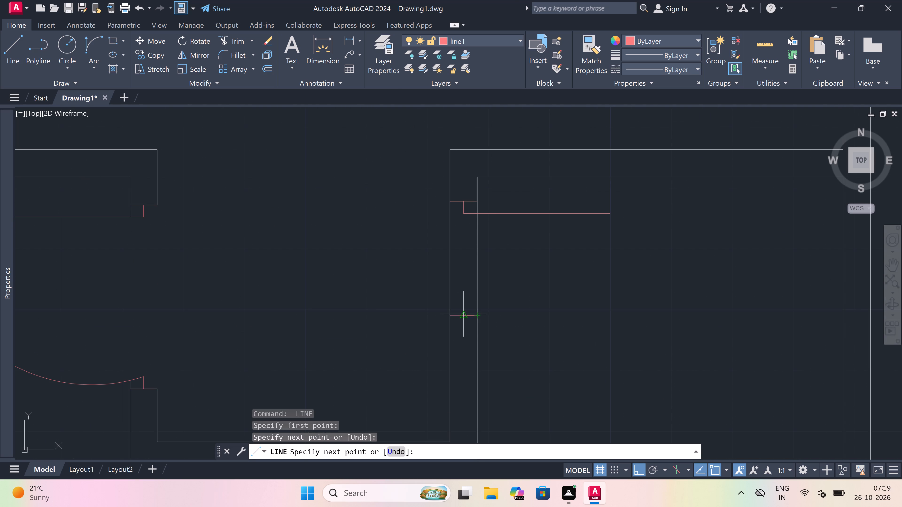
{"action": "left_click_drag", "start_coordinate": [463, 314], "coordinate": [463, 298]}
{"action": "type", "text": "2\""}
{"action": "key", "text": "space"}
{"action": "key", "text": "Escape"}
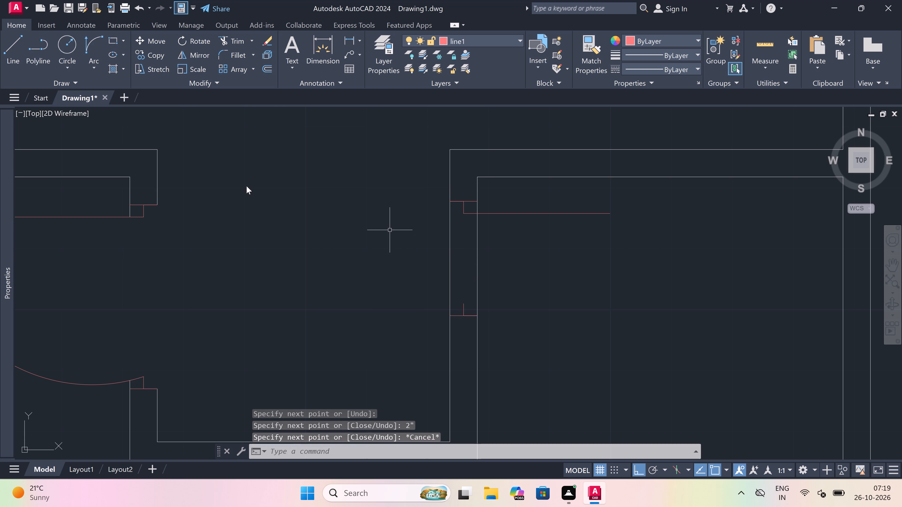
Draw this door's swing as a Start, End, Direction arc from the leaf's east end to the southern jamb stub's end.
{"action": "left_click_drag", "start_coordinate": [90, 39], "coordinate": [122, 39]}
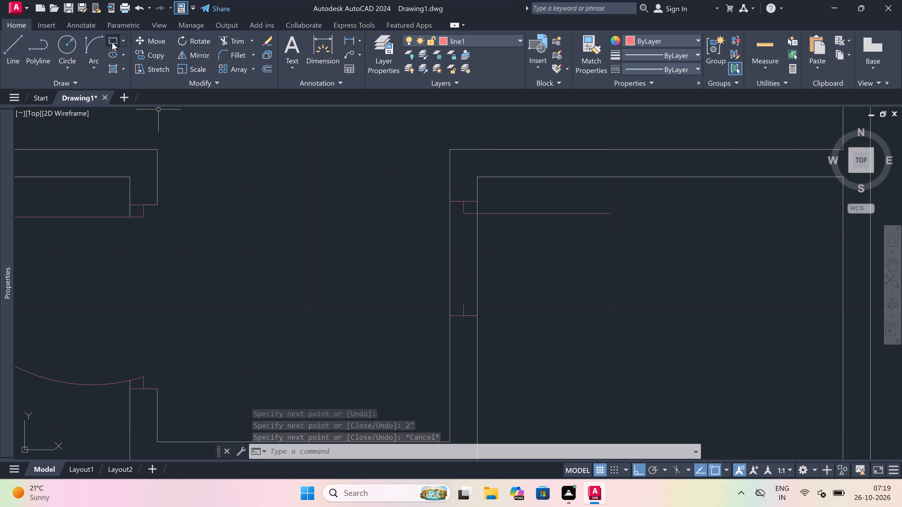
{"action": "left_click_drag", "start_coordinate": [94, 43], "coordinate": [115, 51]}
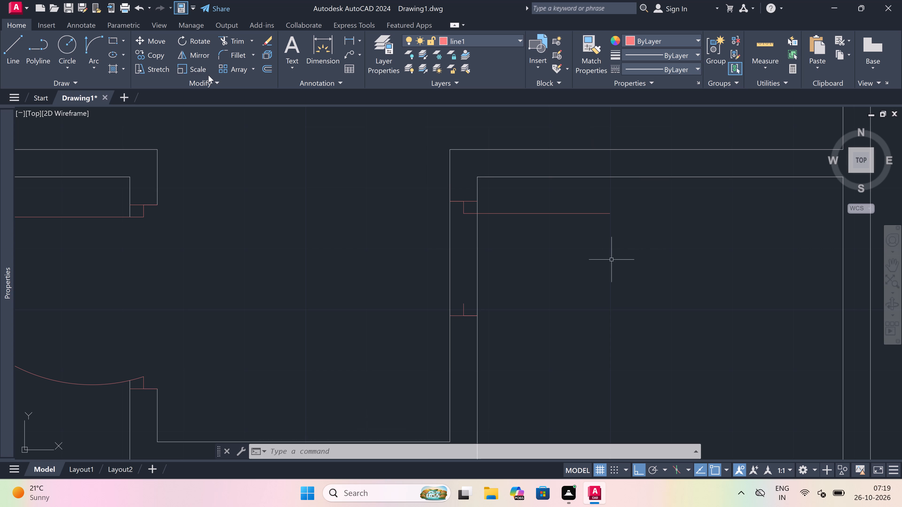
{"action": "left_click_drag", "start_coordinate": [93, 42], "coordinate": [107, 39]}
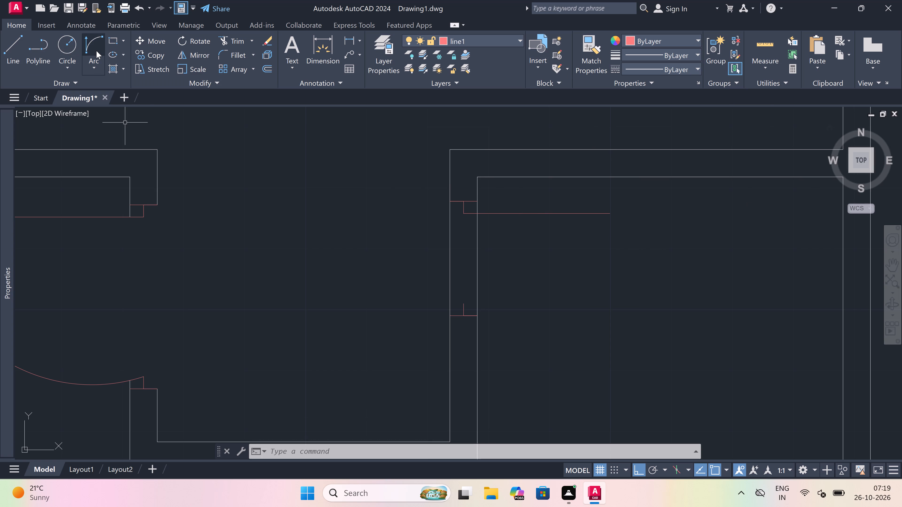
{"action": "left_click", "coordinate": [90, 45]}
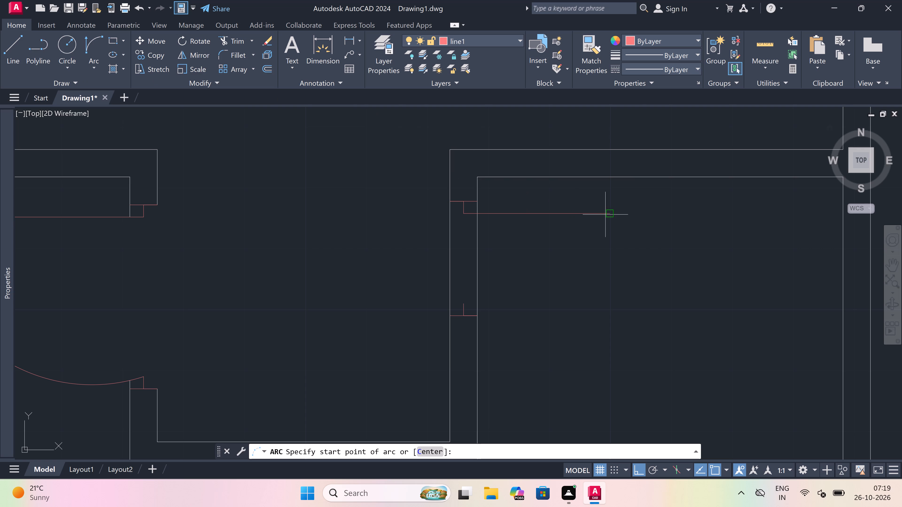
{"action": "left_click_drag", "start_coordinate": [613, 214], "coordinate": [599, 221]}
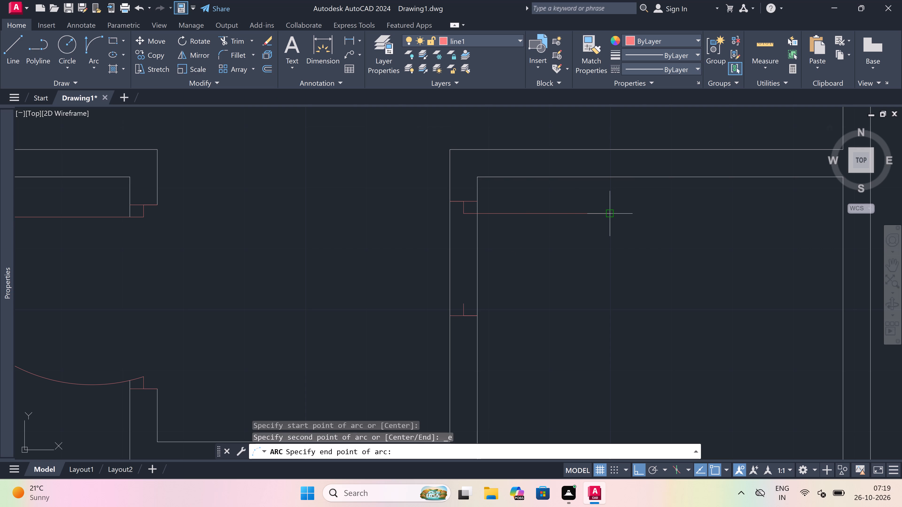
{"action": "left_click", "coordinate": [461, 303]}
{"action": "left_click", "coordinate": [599, 304]}
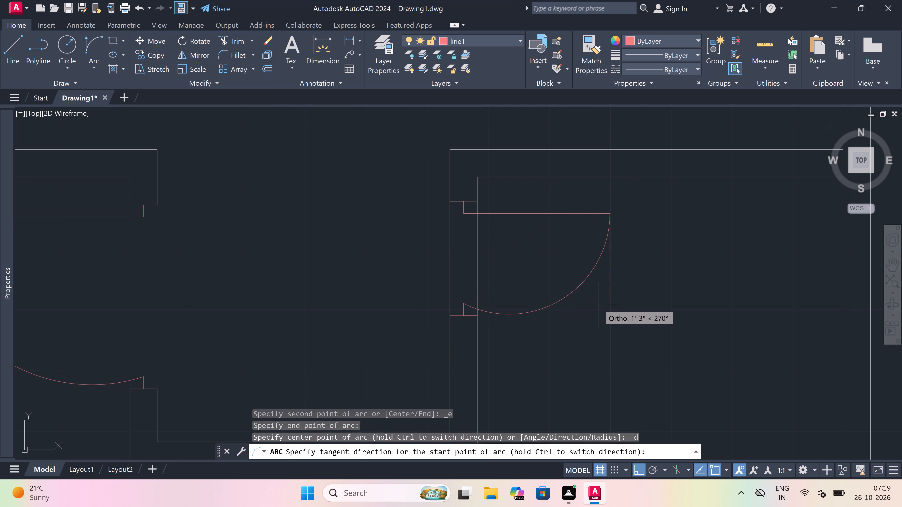
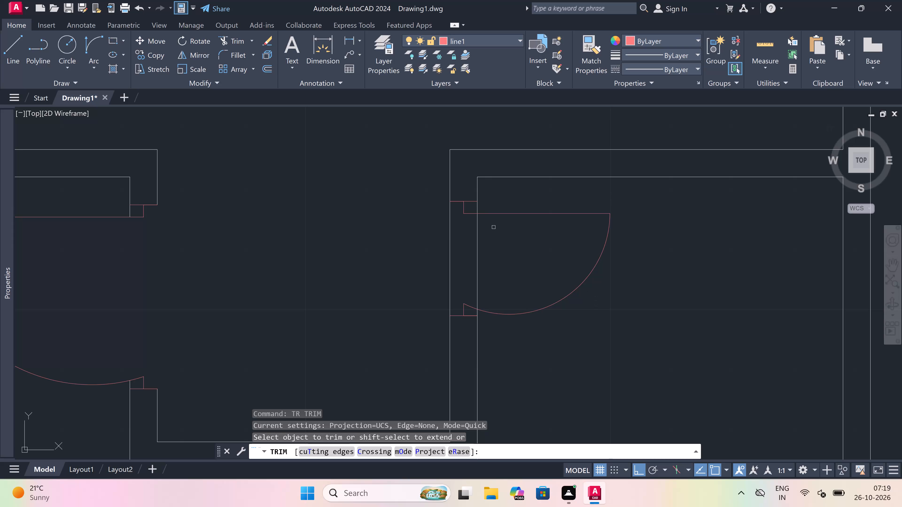
Trim both lines of this room's west wall between the two jambs to open the doorway.
{"action": "left_click", "coordinate": [497, 236]}
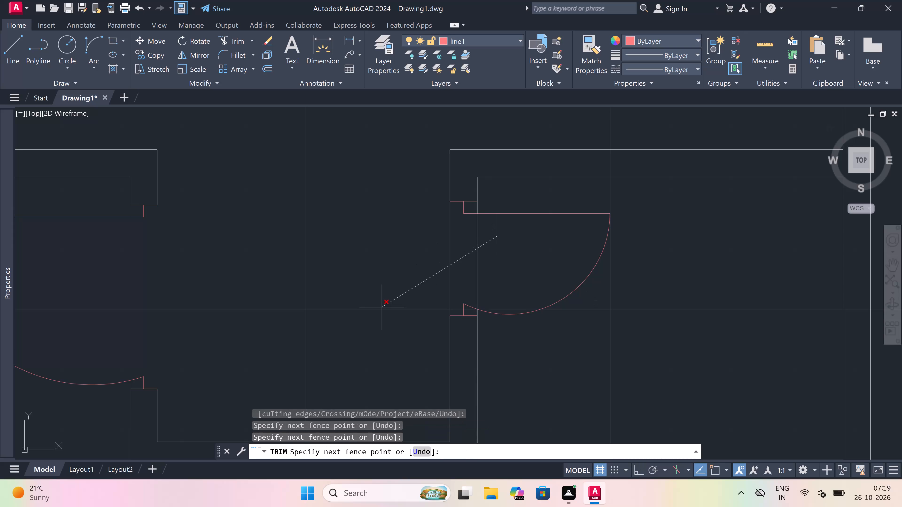
{"action": "left_click", "coordinate": [381, 307]}
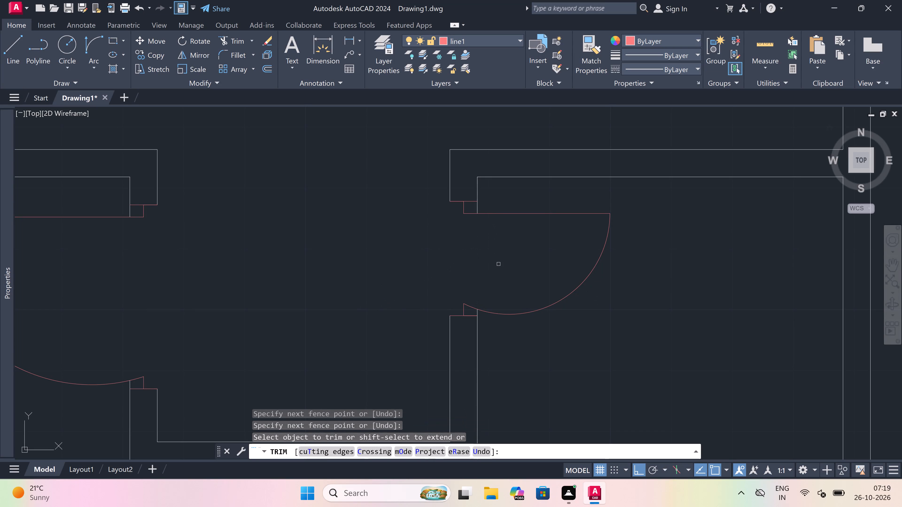
{"action": "key", "text": "Escape"}
Trim the short wall line closing the east end of the partition, where it meets the long wall west of the staircase.
{"action": "scroll", "coordinate": [494, 259], "scroll_direction": "down", "scroll_amount": 5}
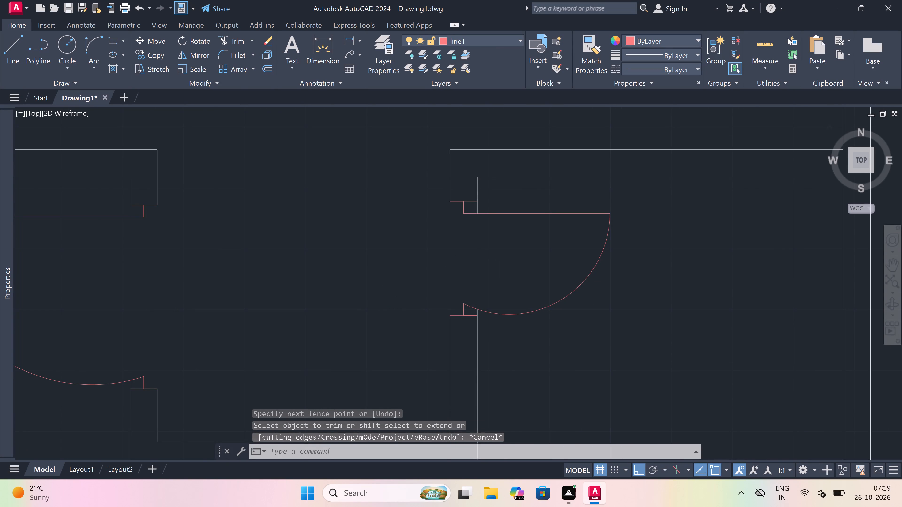
{"action": "scroll", "coordinate": [494, 259], "scroll_direction": "down", "scroll_amount": 2}
{"action": "scroll", "coordinate": [477, 199], "scroll_direction": "up", "scroll_amount": 2}
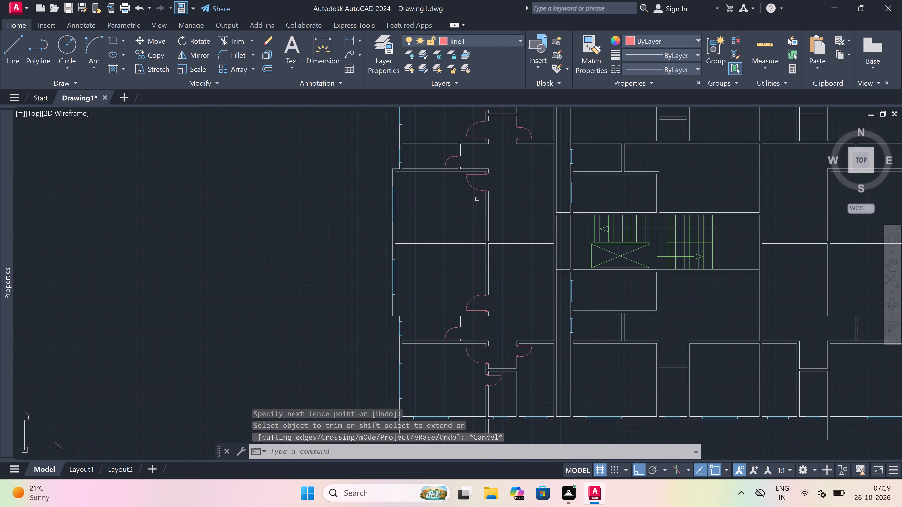
{"action": "scroll", "coordinate": [477, 199], "scroll_direction": "down", "scroll_amount": 3}
{"action": "scroll", "coordinate": [490, 202], "scroll_direction": "up", "scroll_amount": 3}
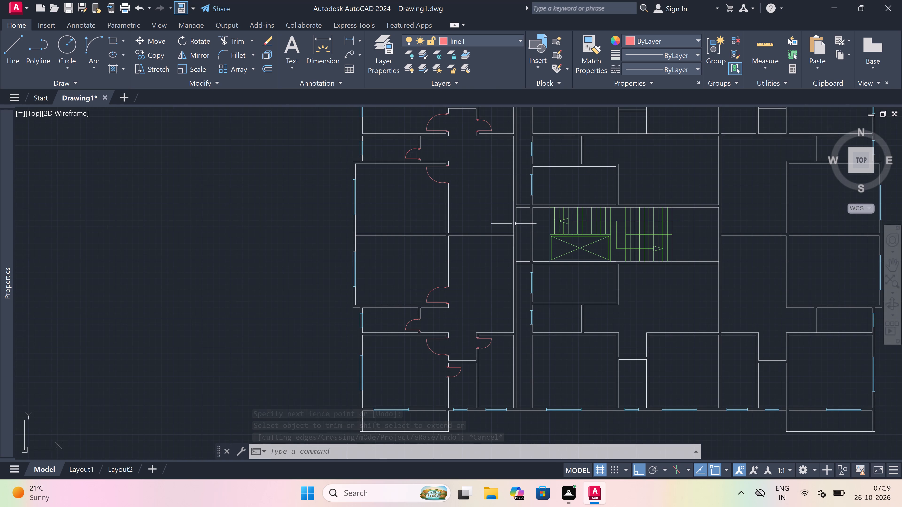
{"action": "scroll", "coordinate": [516, 227], "scroll_direction": "up", "scroll_amount": 3}
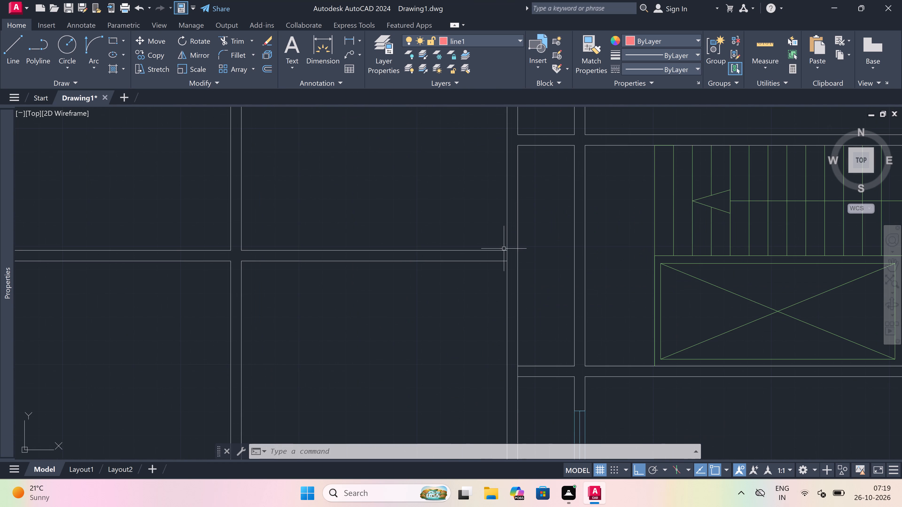
{"action": "scroll", "coordinate": [504, 249], "scroll_direction": "up", "scroll_amount": 1}
{"action": "type", "text": "tr"}
{"action": "key", "text": "space"}
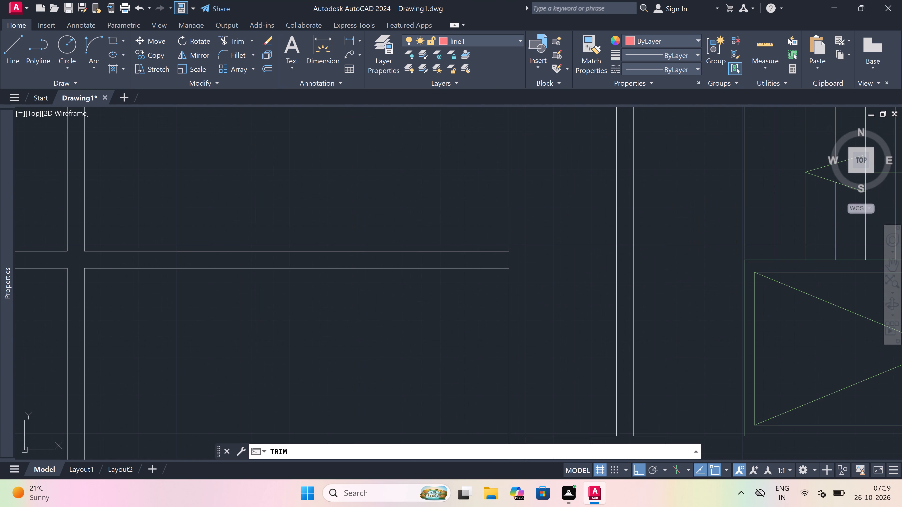
{"action": "left_click", "coordinate": [506, 260]}
{"action": "left_click", "coordinate": [514, 259]}
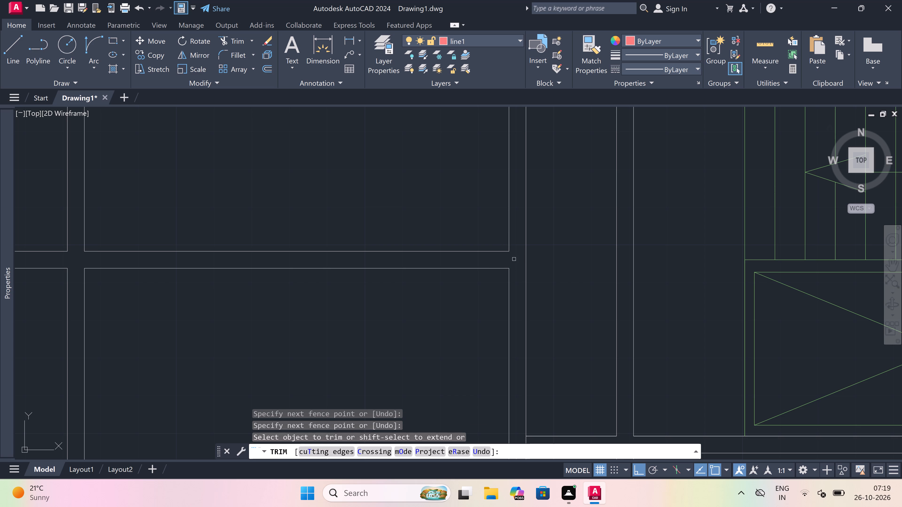
{"action": "key", "text": "Escape"}
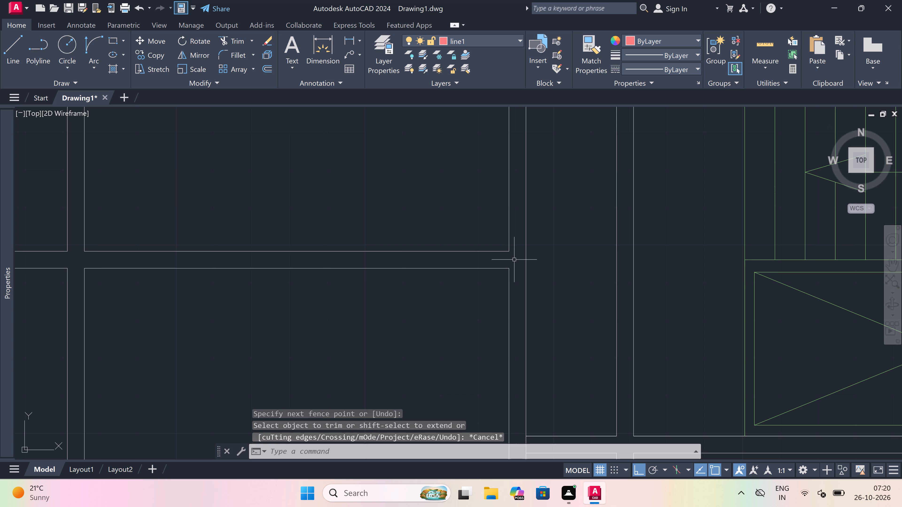
Draw a jamb line across that long wall just south of the partition, with a 2" stub south from its midpoint and a 3' leaf west.
{"action": "type", "text": "l"}
{"action": "key", "text": "space"}
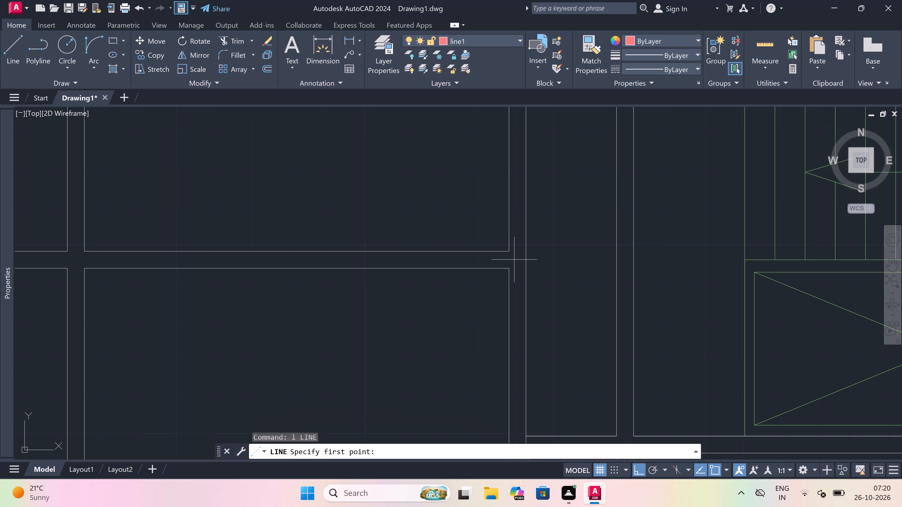
{"action": "scroll", "coordinate": [514, 260], "scroll_direction": "down", "scroll_amount": 1}
{"action": "scroll", "coordinate": [514, 261], "scroll_direction": "up", "scroll_amount": 2}
{"action": "left_click", "coordinate": [505, 294]}
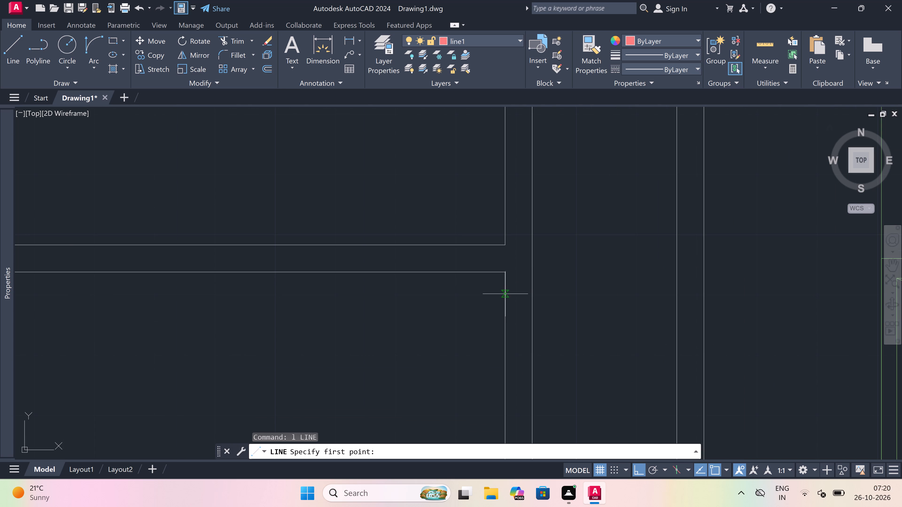
{"action": "left_click", "coordinate": [533, 292]}
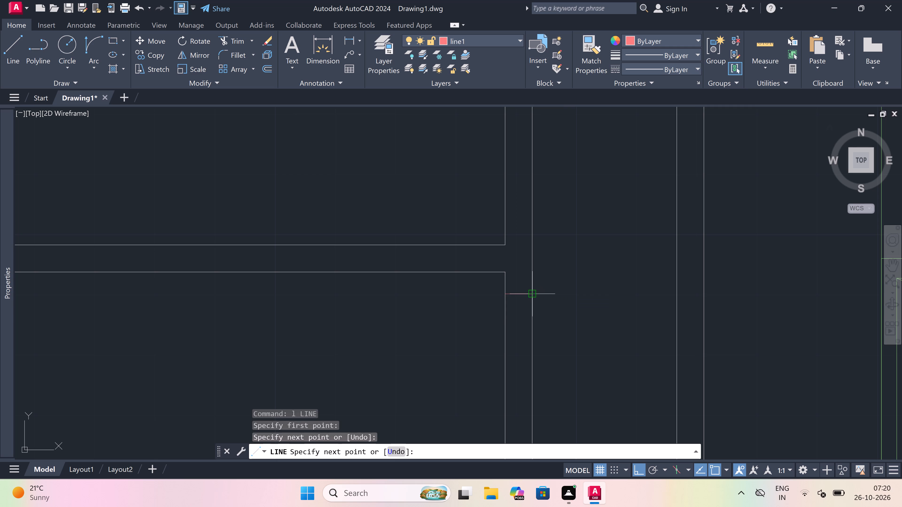
{"action": "left_click", "coordinate": [522, 293]}
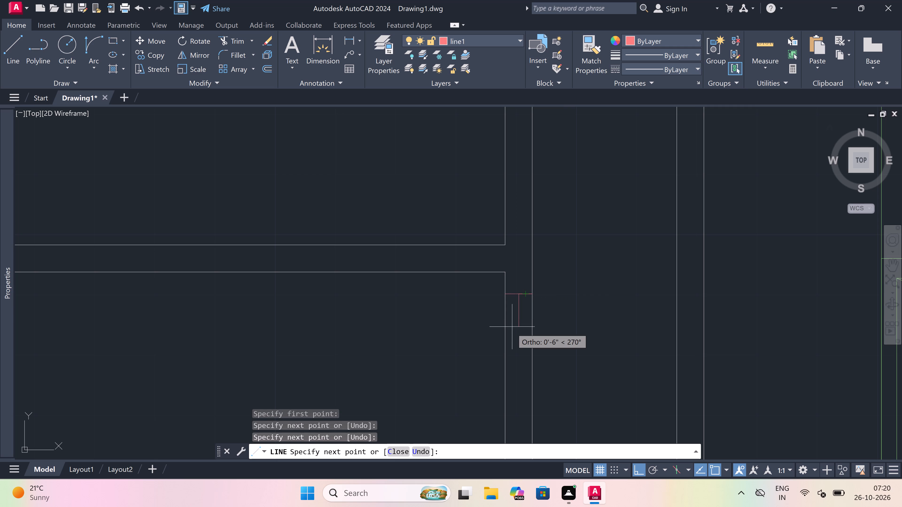
{"action": "type", "text": "2\""}
{"action": "key", "text": "space"}
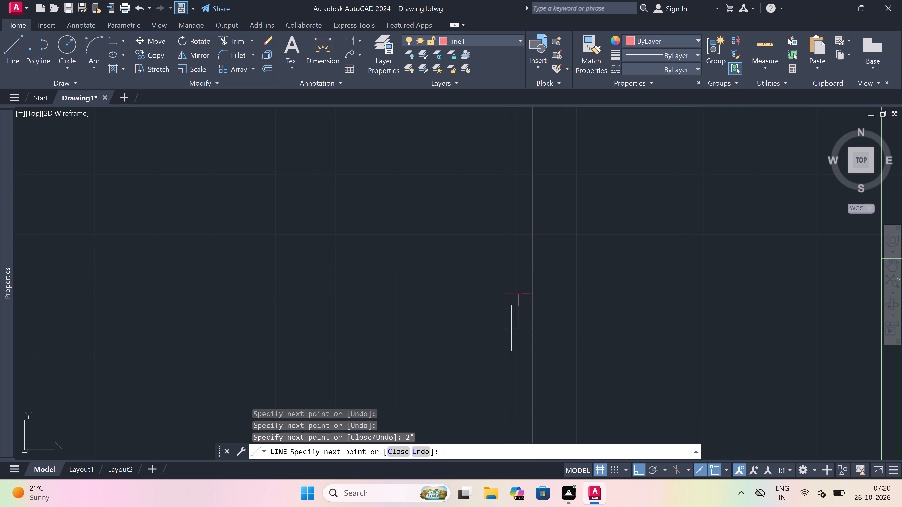
{"action": "type", "text": "3'"}
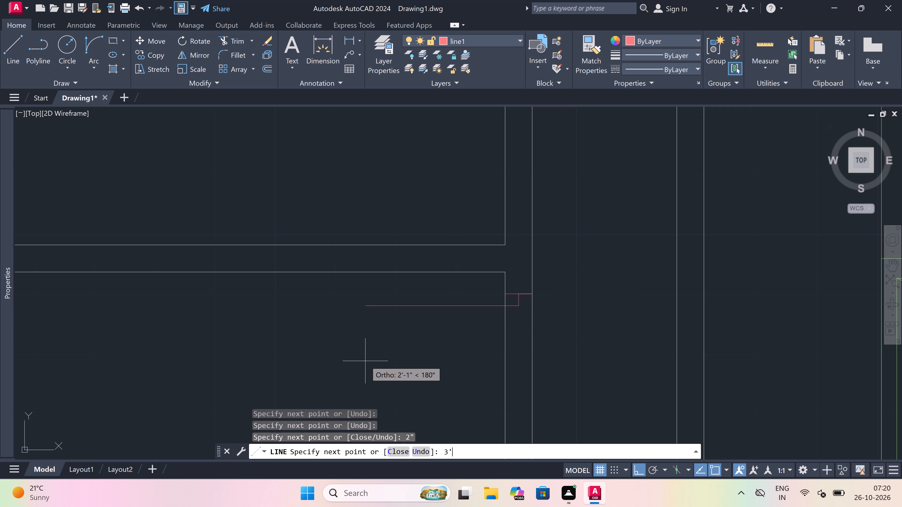
{"action": "key", "text": "space"}
{"action": "key", "text": "Escape"}
Draw a jamb line across the same wall just north of the partition, with a 2" stub north from its midpoint and a 3' leaf west.
{"action": "key", "text": "space"}
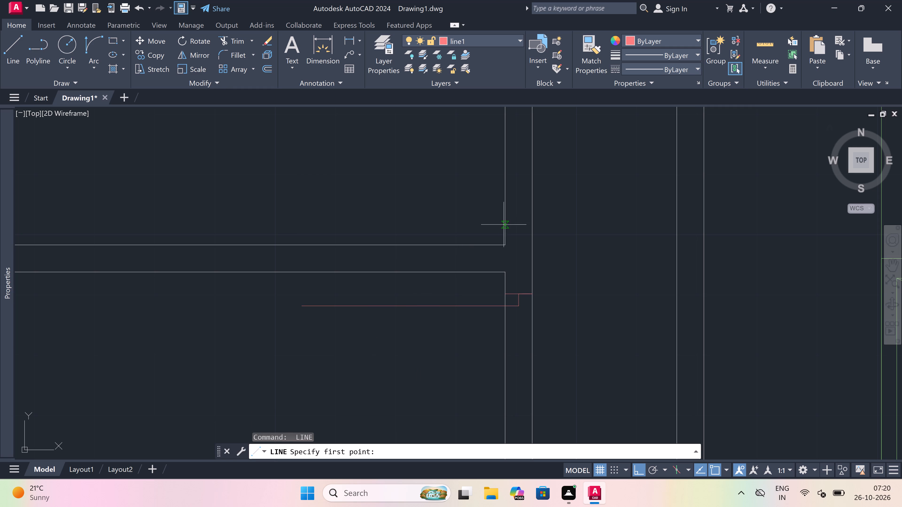
{"action": "left_click_drag", "start_coordinate": [505, 225], "coordinate": [534, 230]}
{"action": "left_click", "coordinate": [529, 229]}
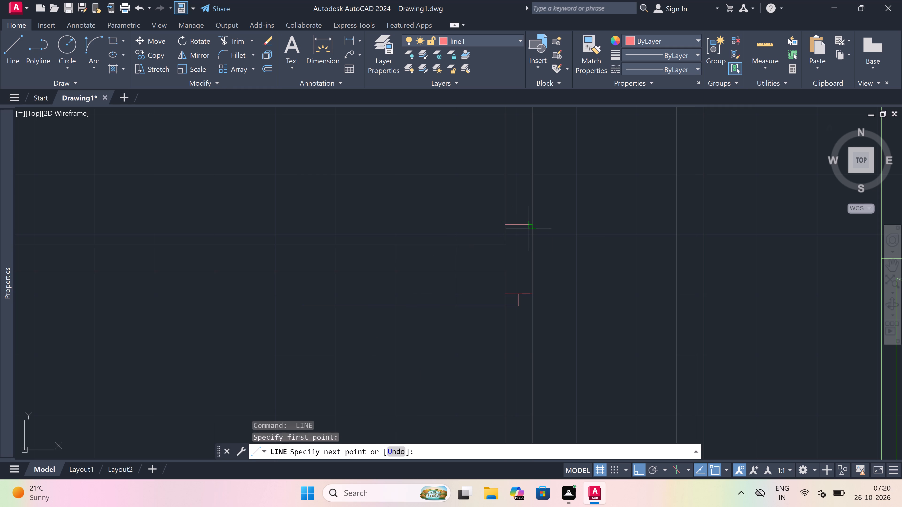
{"action": "left_click_drag", "start_coordinate": [520, 226], "coordinate": [520, 222]}
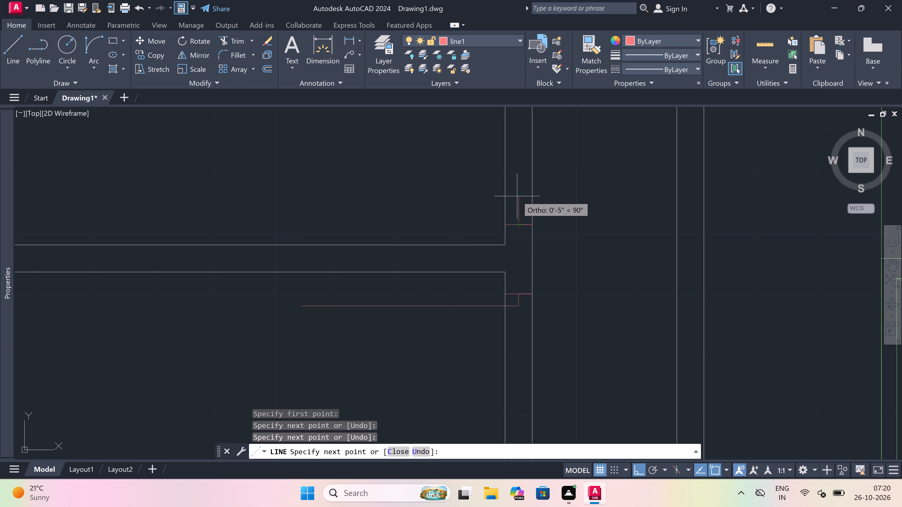
{"action": "type", "text": "2\""}
{"action": "key", "text": "space"}
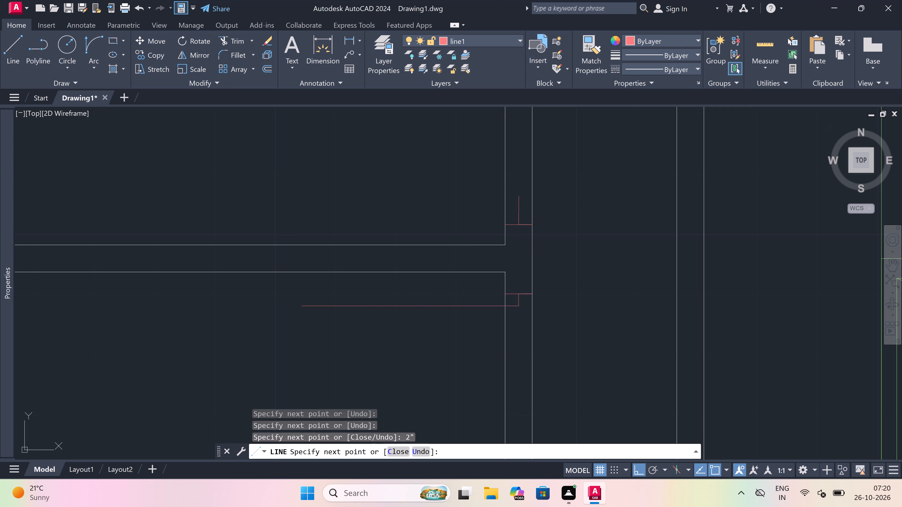
{"action": "type", "text": "3'"}
{"action": "key", "text": "space"}
{"action": "key", "text": "Escape"}
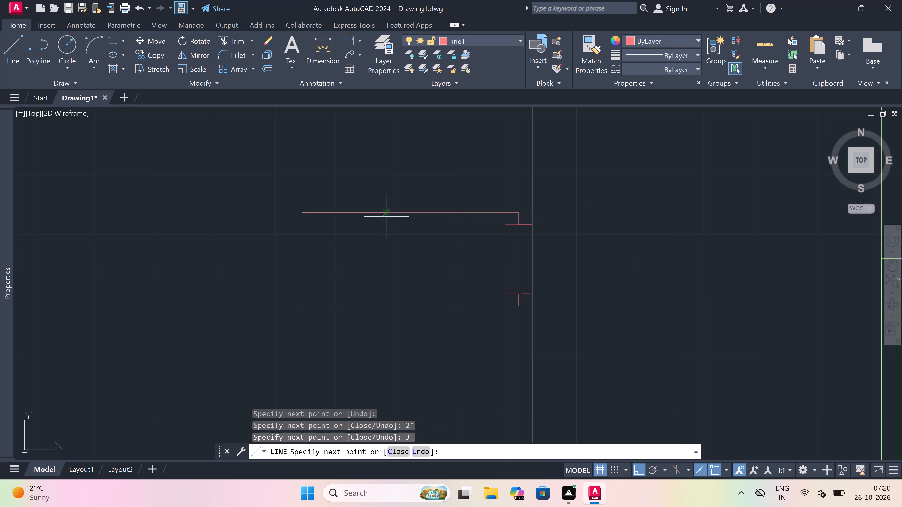
Draw the southern door's second jamb line across the wall farther south, with a 2" stub running north from its midpoint.
{"action": "key", "text": "space"}
{"action": "scroll", "coordinate": [464, 238], "scroll_direction": "down", "scroll_amount": 3}
{"action": "scroll", "coordinate": [487, 278], "scroll_direction": "up", "scroll_amount": 3}
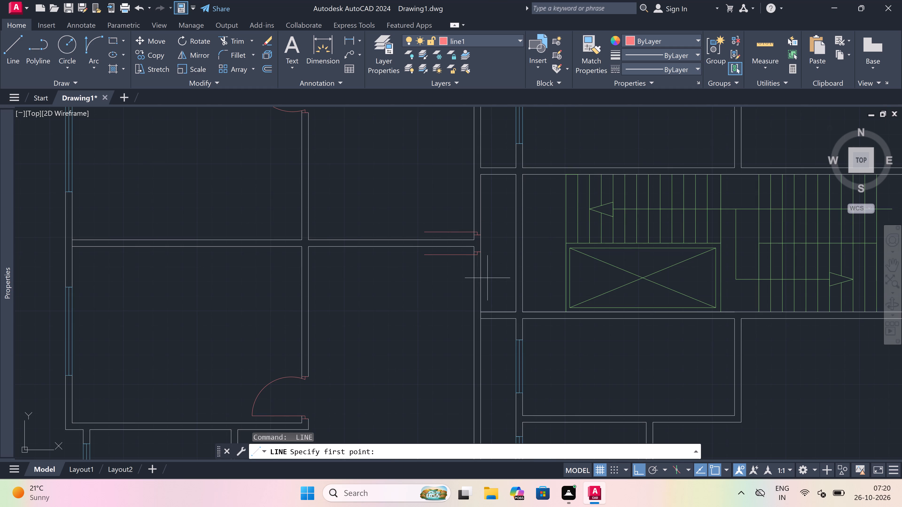
{"action": "scroll", "coordinate": [455, 304], "scroll_direction": "down", "scroll_amount": 1}
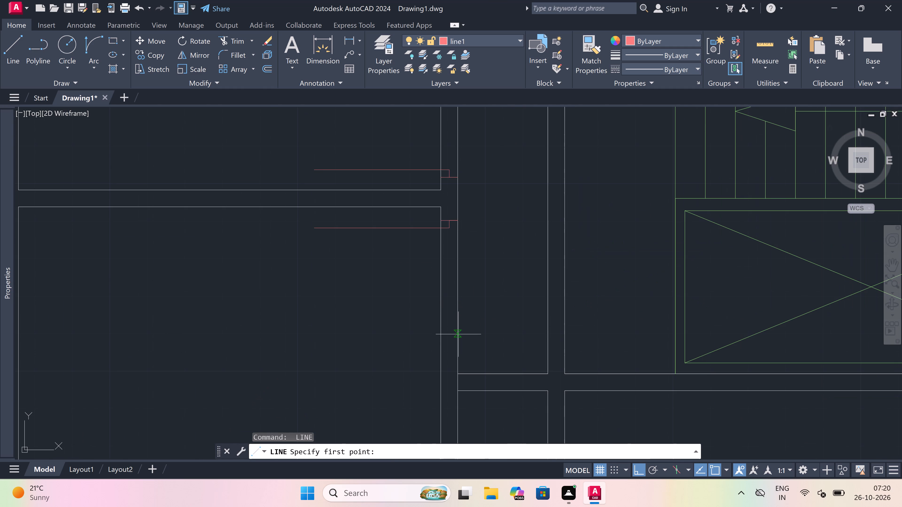
{"action": "left_click", "coordinate": [456, 342]}
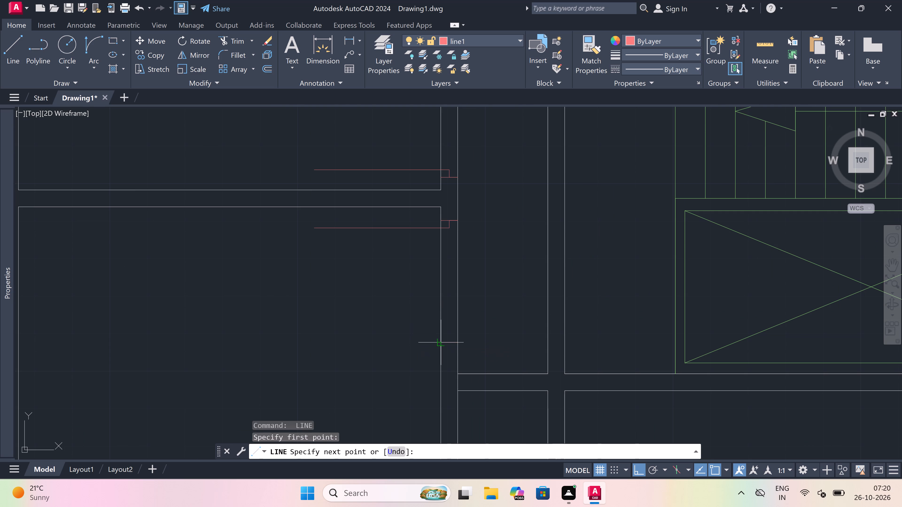
{"action": "left_click", "coordinate": [443, 342]}
{"action": "left_click_drag", "start_coordinate": [454, 339], "coordinate": [456, 315]}
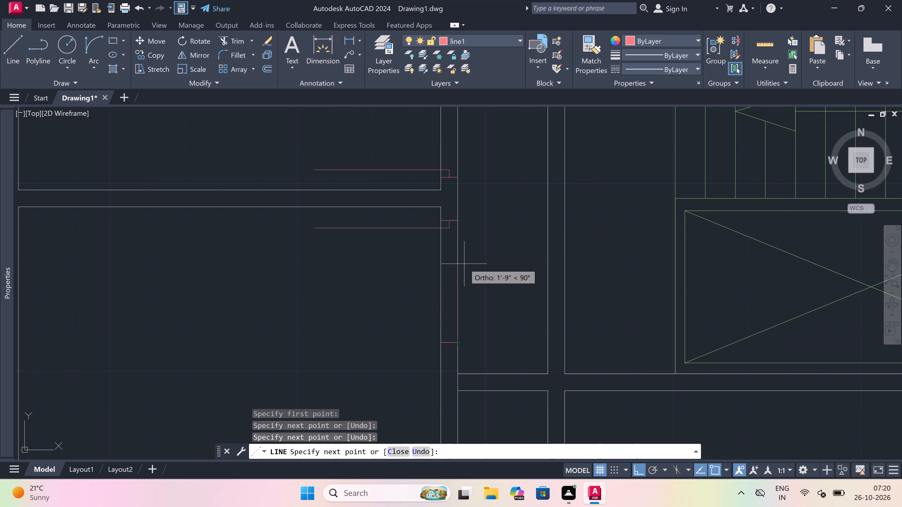
{"action": "key", "text": "Escape"}
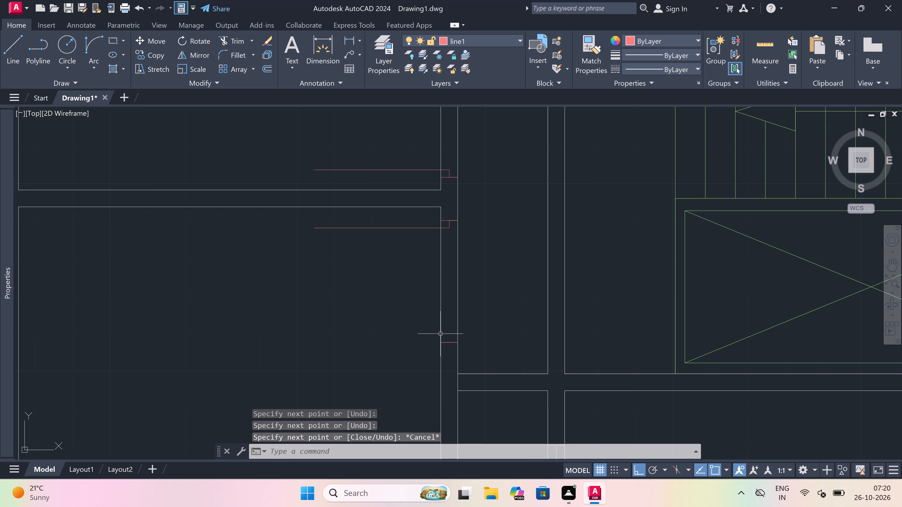
{"action": "key", "text": "space"}
{"action": "left_click_drag", "start_coordinate": [450, 340], "coordinate": [453, 332]}
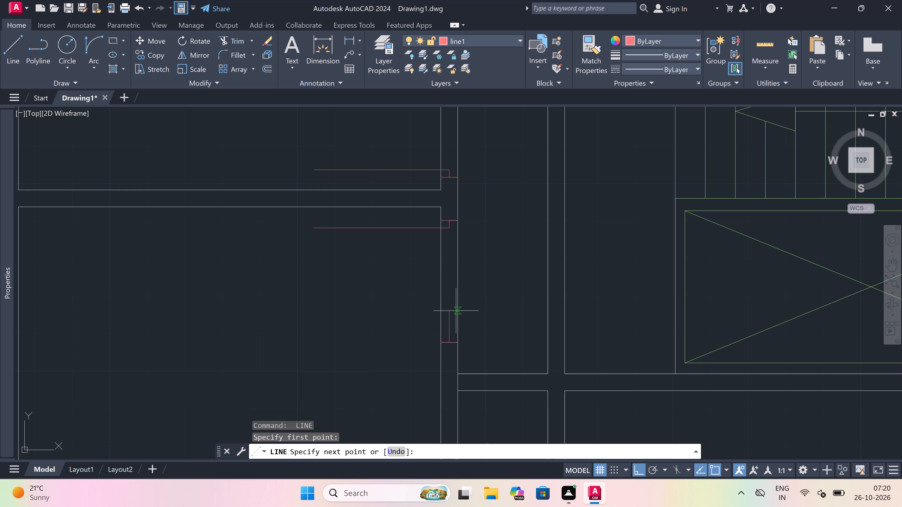
{"action": "type", "text": "2\""}
{"action": "key", "text": "space"}
{"action": "key", "text": "Escape"}
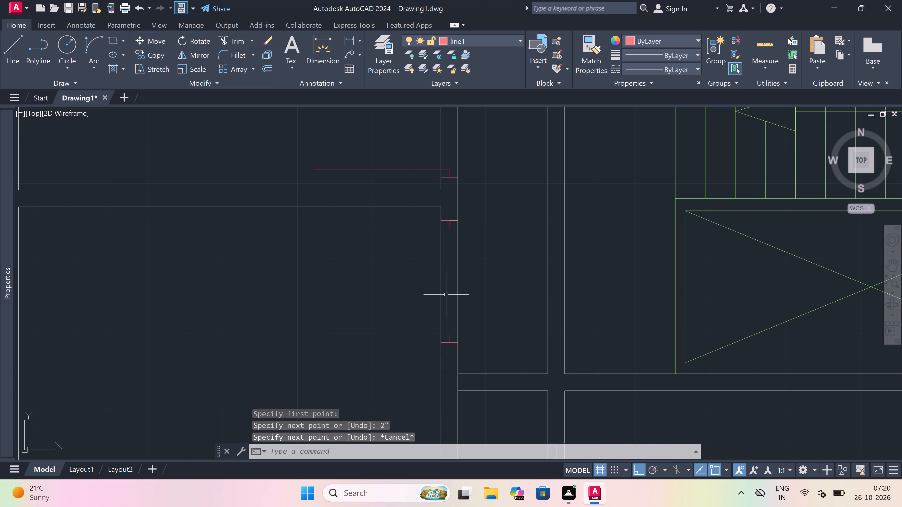
Draw the southern door's swing as a Start, End, Direction arc from the leaf's west end to the farther jamb stub's end.
{"action": "left_click_drag", "start_coordinate": [94, 42], "coordinate": [103, 45]}
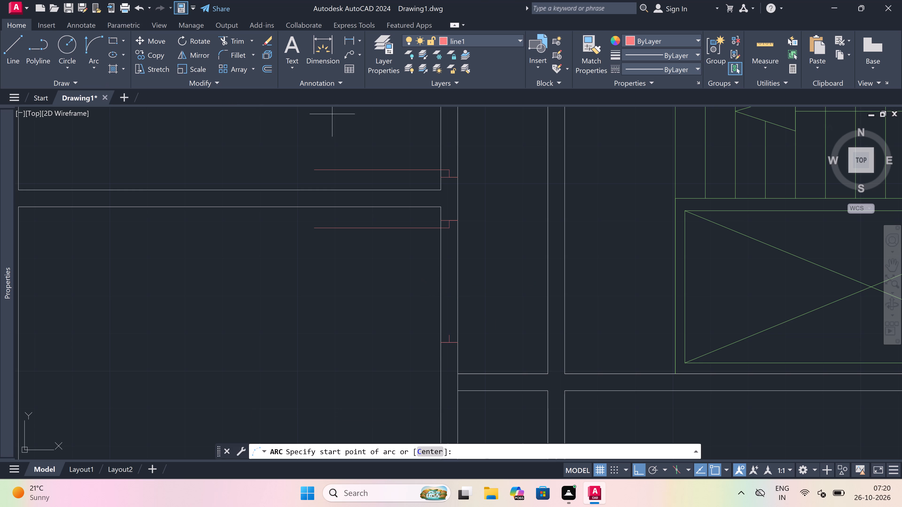
{"action": "left_click", "coordinate": [318, 230]}
{"action": "left_click", "coordinate": [451, 332]}
{"action": "left_click", "coordinate": [364, 343]}
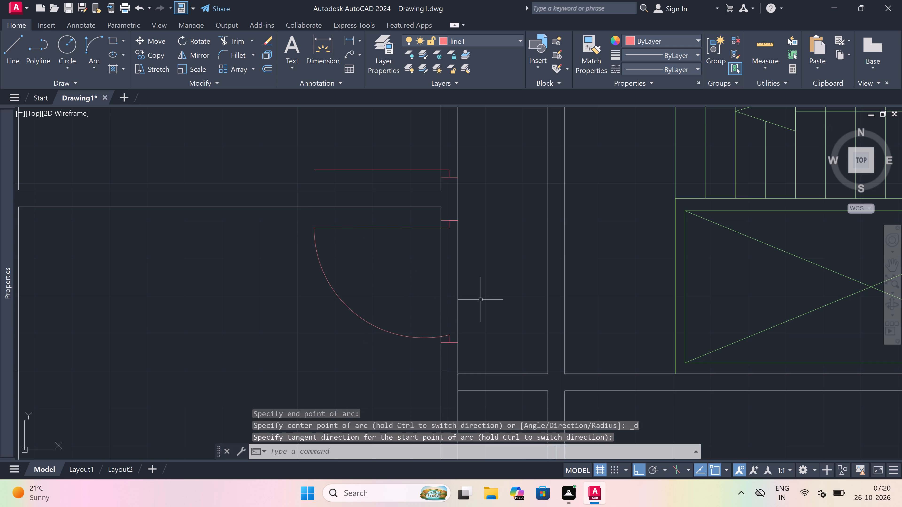
Trim both wall lines between the southern door's two jambs to open the doorway.
{"action": "key", "text": "t"}
{"action": "key", "text": "r"}
{"action": "key", "text": "space"}
{"action": "left_click", "coordinate": [439, 271]}
{"action": "left_click", "coordinate": [482, 275]}
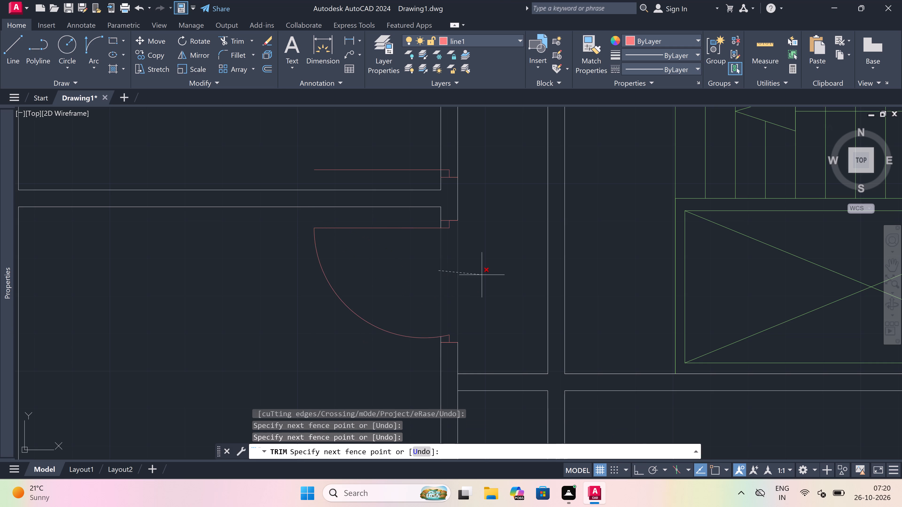
{"action": "key", "text": "Escape"}
Draw the northern door's second jamb line across the wall farther north, with a 2" stub running south from its midpoint.
{"action": "scroll", "coordinate": [415, 297], "scroll_direction": "down", "scroll_amount": 4}
{"action": "scroll", "coordinate": [416, 276], "scroll_direction": "up", "scroll_amount": 3}
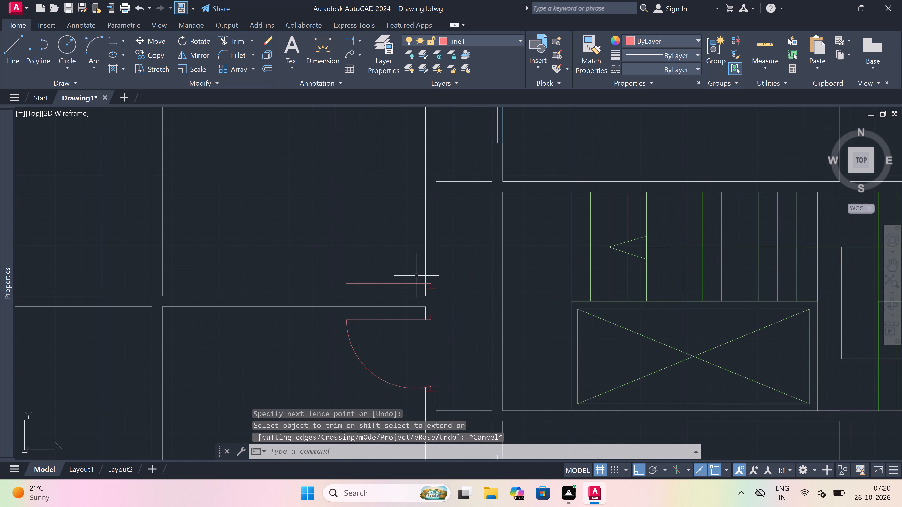
{"action": "key", "text": "l"}
{"action": "key", "text": "space"}
{"action": "left_click", "coordinate": [427, 213]}
{"action": "left_click", "coordinate": [437, 213]}
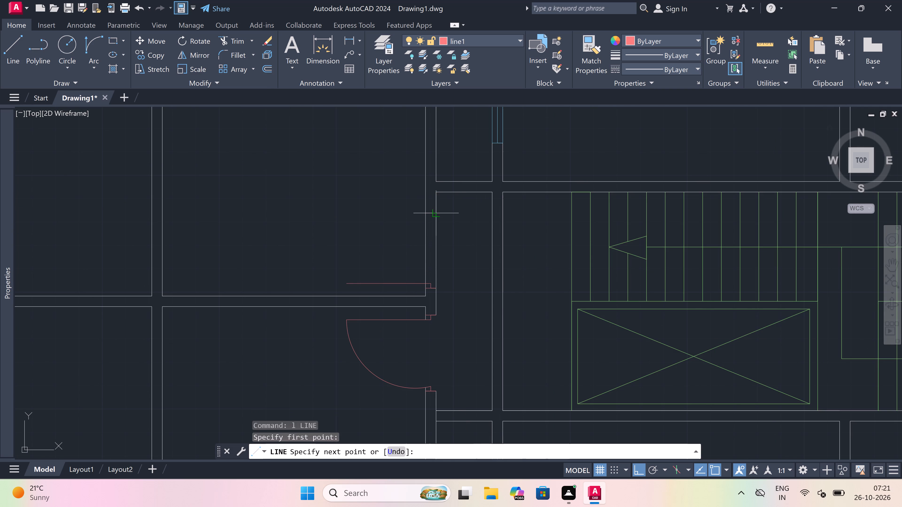
{"action": "left_click", "coordinate": [429, 214]}
{"action": "scroll", "coordinate": [426, 236], "scroll_direction": "up", "scroll_amount": 2}
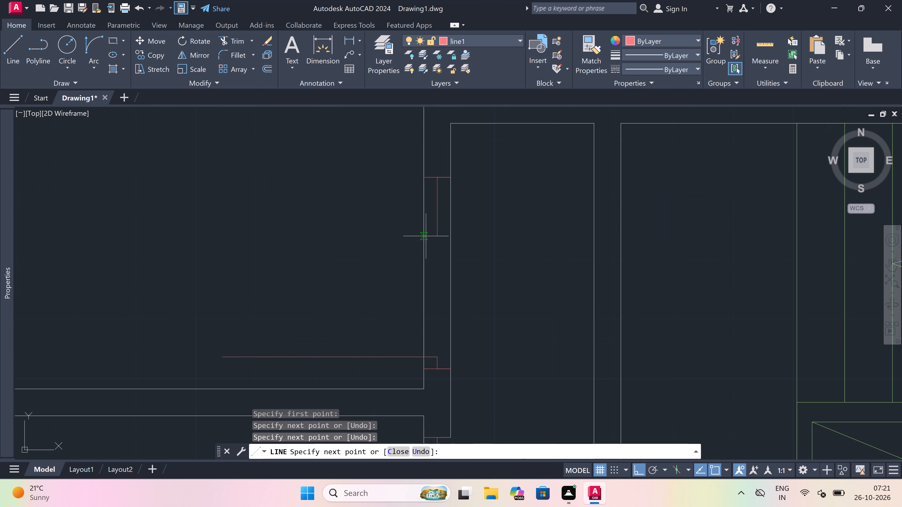
{"action": "key", "text": "3"}
{"action": "key", "text": "BackSpace"}
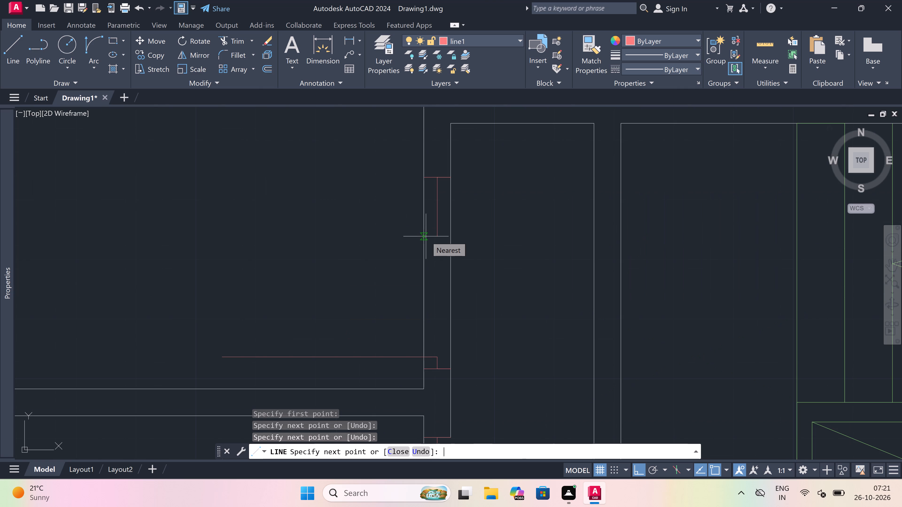
{"action": "type", "text": "2\""}
{"action": "key", "text": "space"}
{"action": "key", "text": "Escape"}
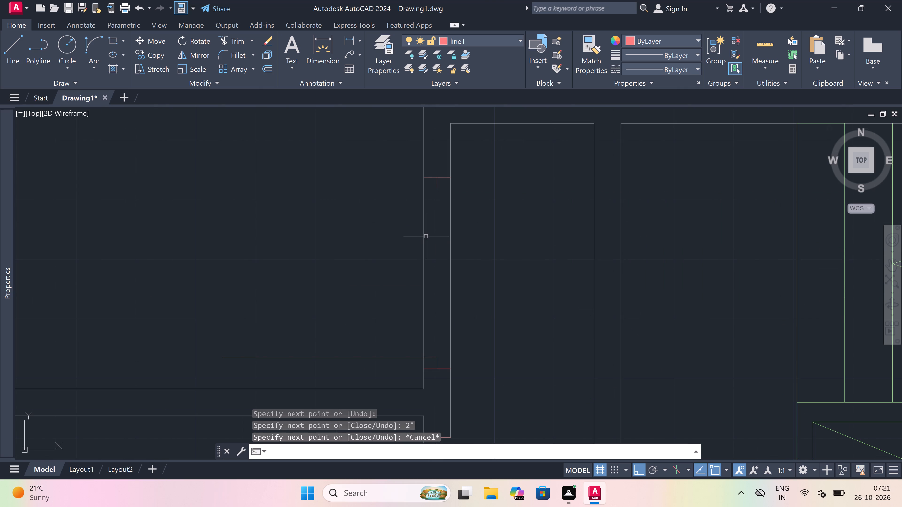
Draw the northern door's swing as a Start, End, Direction arc from the leaf's west end to the farther jamb stub's end.
{"action": "left_click", "coordinate": [96, 42]}
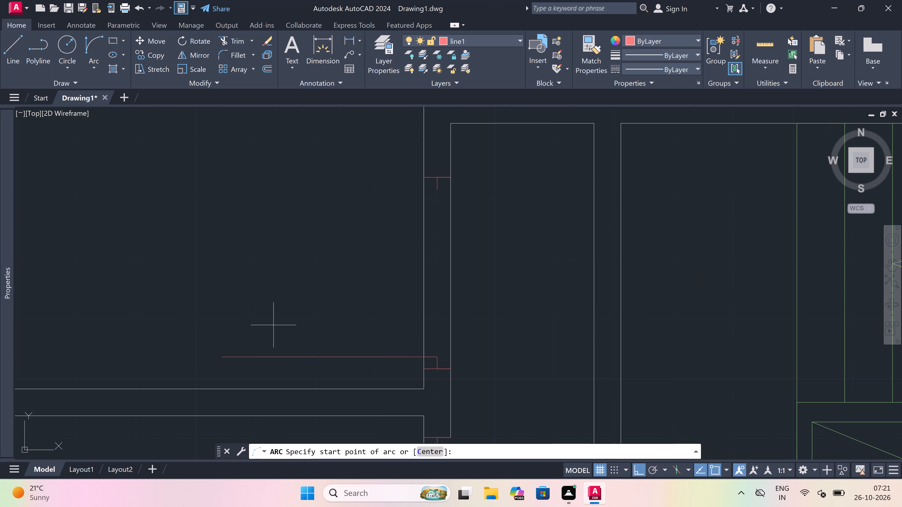
{"action": "left_click_drag", "start_coordinate": [223, 355], "coordinate": [223, 355]}
{"action": "left_click_drag", "start_coordinate": [223, 355], "coordinate": [237, 340]}
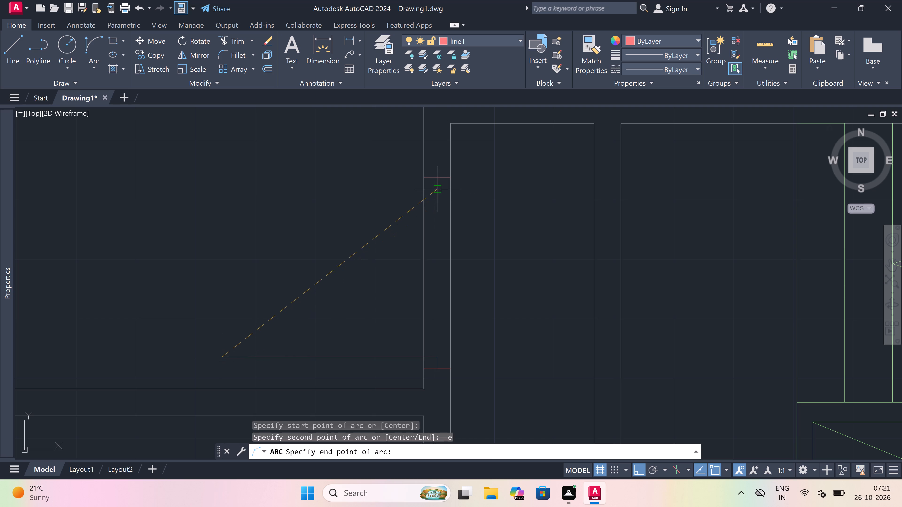
{"action": "left_click", "coordinate": [435, 190]}
{"action": "left_click", "coordinate": [307, 188]}
Trim both wall lines between the northern door's two jambs to open the doorway.
{"action": "key", "text": "t"}
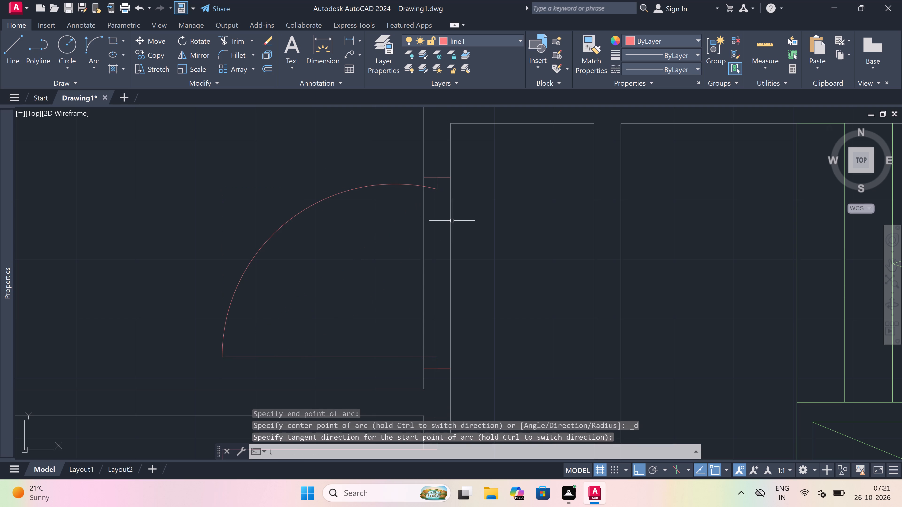
{"action": "key", "text": "r"}
{"action": "key", "text": "space"}
{"action": "left_click", "coordinate": [398, 244]}
{"action": "left_click", "coordinate": [501, 244]}
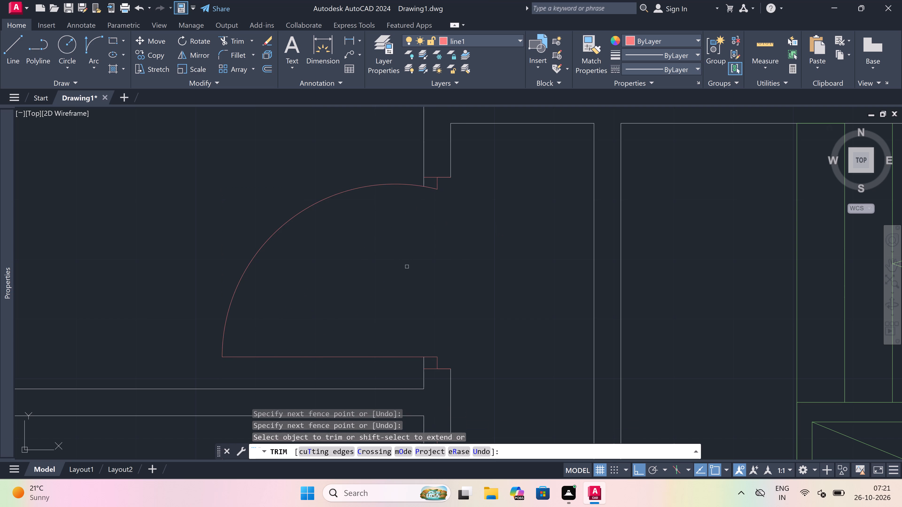
{"action": "key", "text": "Escape"}
On layer line3, draw a diagonal across the narrow shaft north of the stair lobby, from its northeast to its southwest corner.
{"action": "scroll", "coordinate": [405, 265], "scroll_direction": "down", "scroll_amount": 7}
{"action": "scroll", "coordinate": [408, 272], "scroll_direction": "up", "scroll_amount": 3}
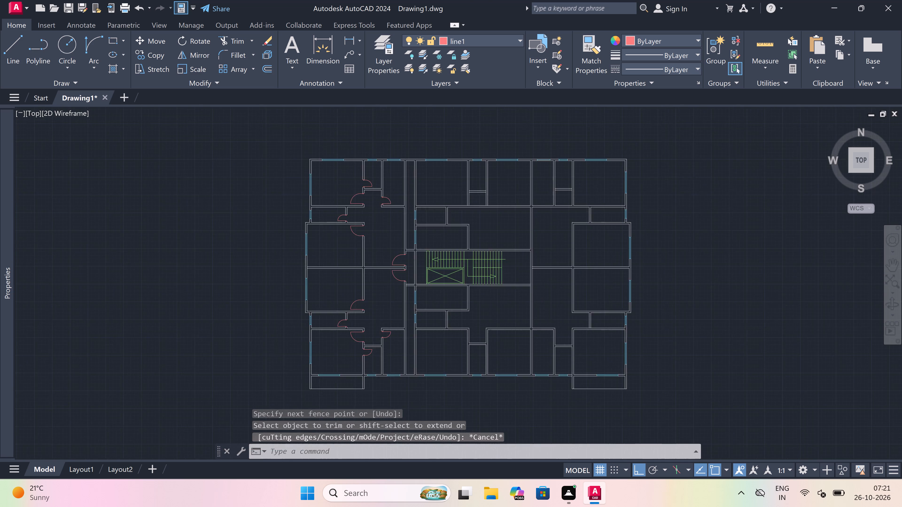
{"action": "scroll", "coordinate": [409, 271], "scroll_direction": "down", "scroll_amount": 3}
{"action": "scroll", "coordinate": [409, 271], "scroll_direction": "up", "scroll_amount": 2}
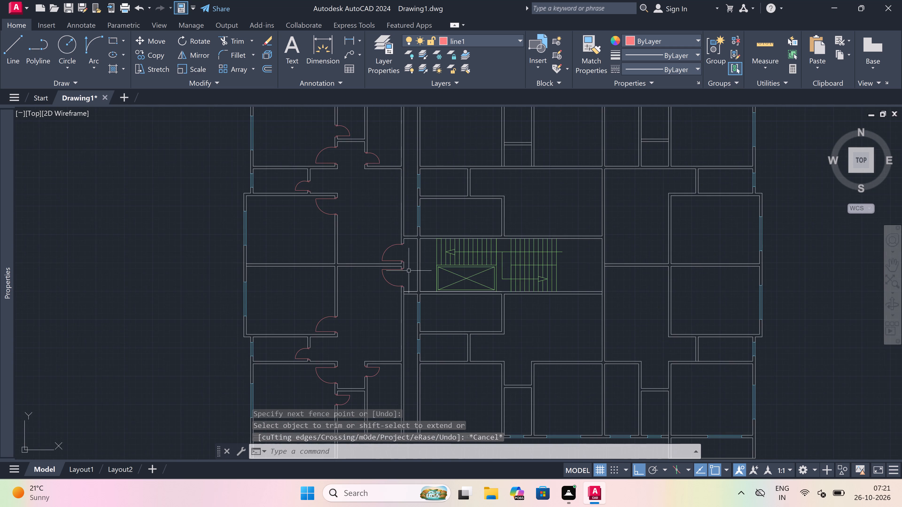
{"action": "scroll", "coordinate": [409, 271], "scroll_direction": "down", "scroll_amount": 2}
{"action": "scroll", "coordinate": [416, 228], "scroll_direction": "up", "scroll_amount": 4}
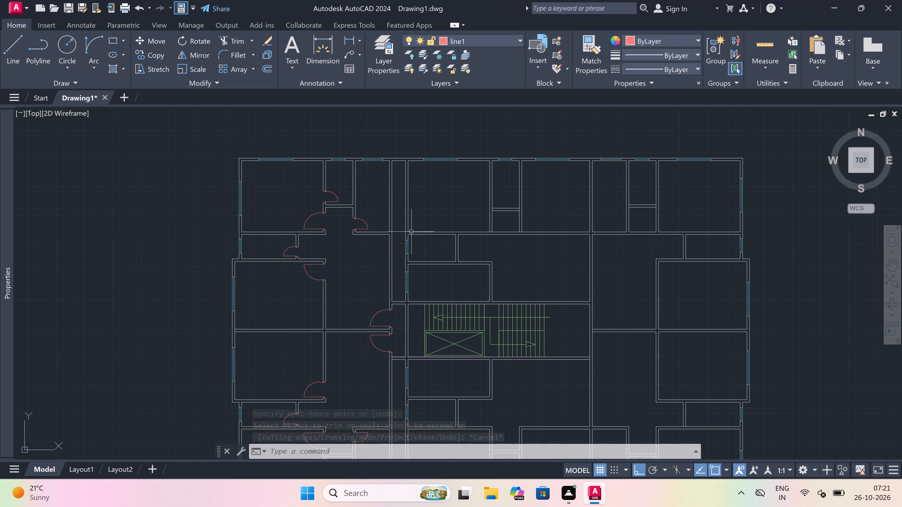
{"action": "scroll", "coordinate": [403, 237], "scroll_direction": "down", "scroll_amount": 1}
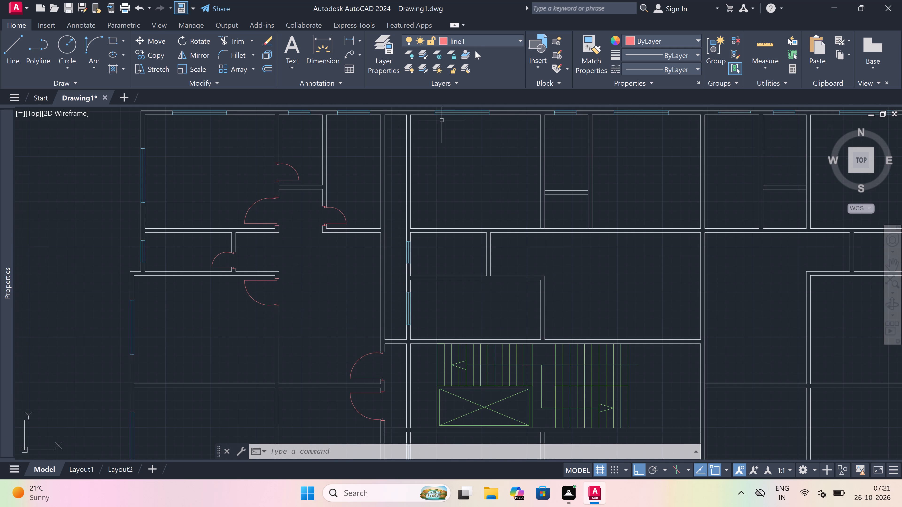
{"action": "left_click", "coordinate": [478, 42]}
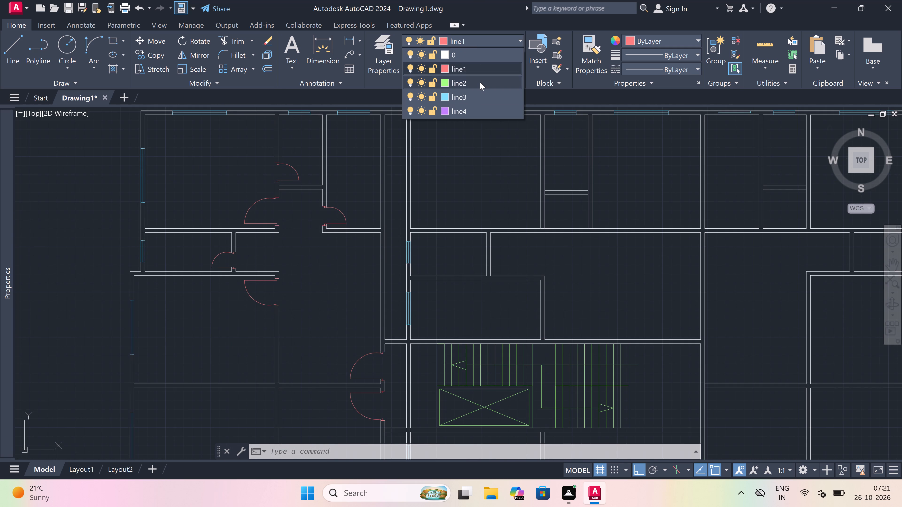
{"action": "left_click", "coordinate": [484, 94]}
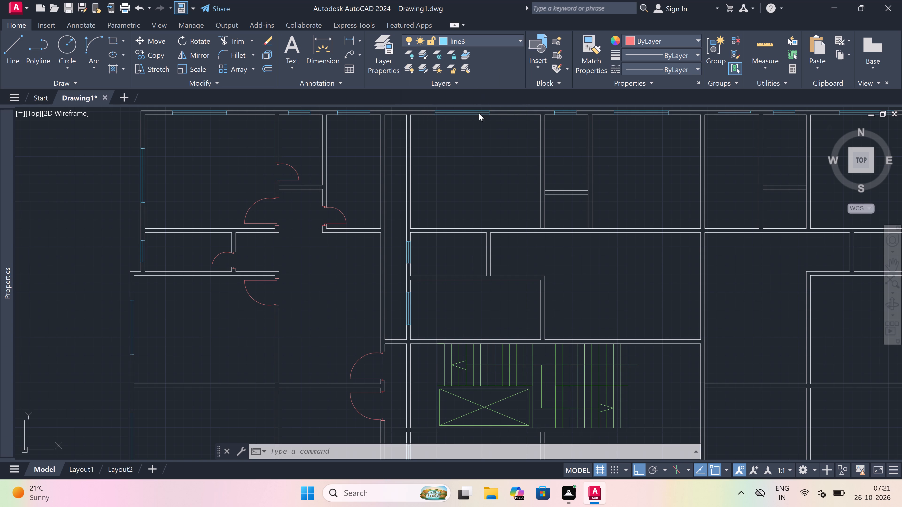
{"action": "key", "text": "l"}
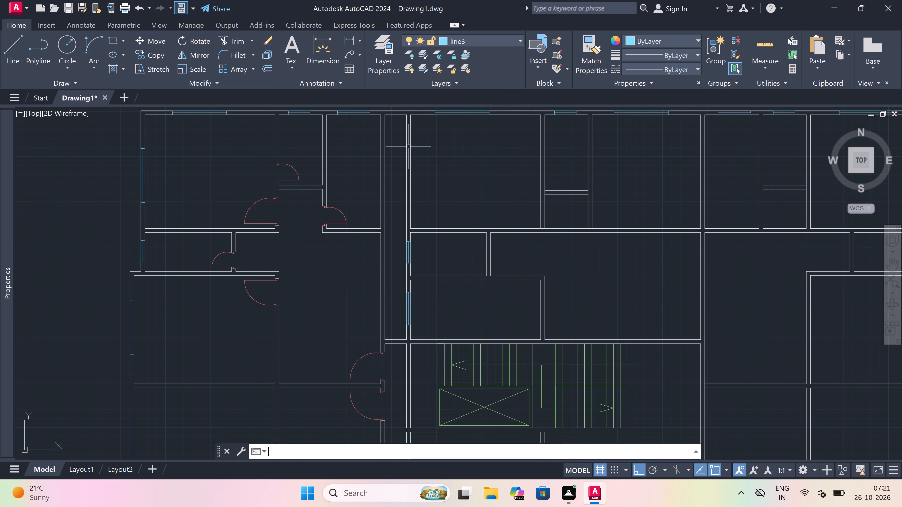
{"action": "key", "text": "space"}
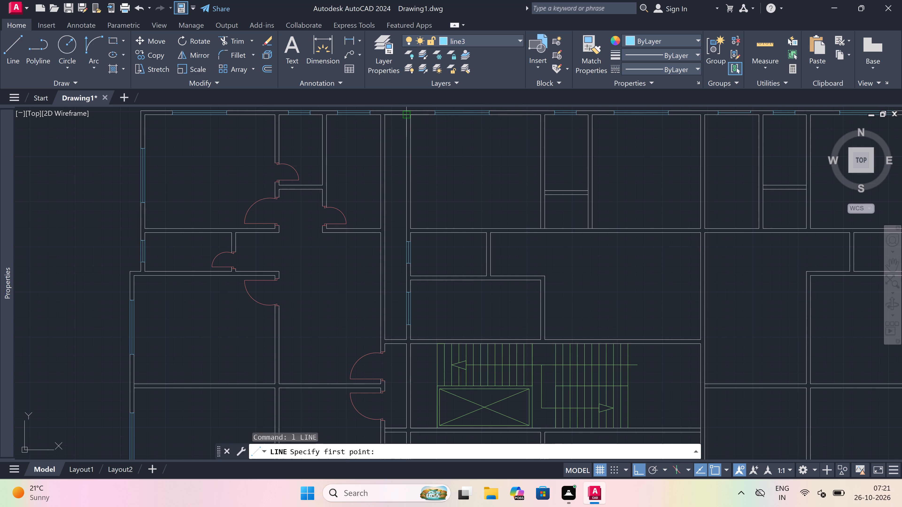
{"action": "left_click", "coordinate": [405, 114]}
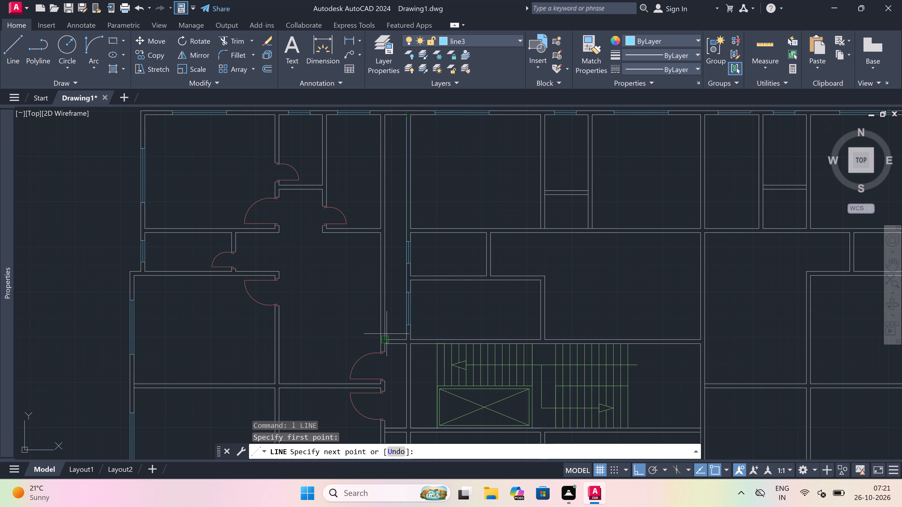
{"action": "left_click", "coordinate": [387, 339]}
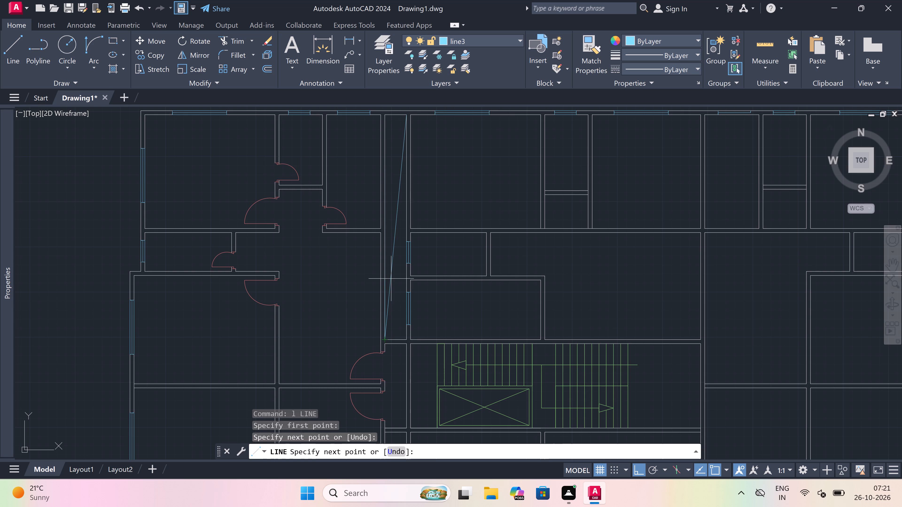
{"action": "key", "text": "Escape"}
Draw the opposite diagonal of the northern shaft, from its northwest inner corner to its southeast inner corner.
{"action": "key", "text": "space"}
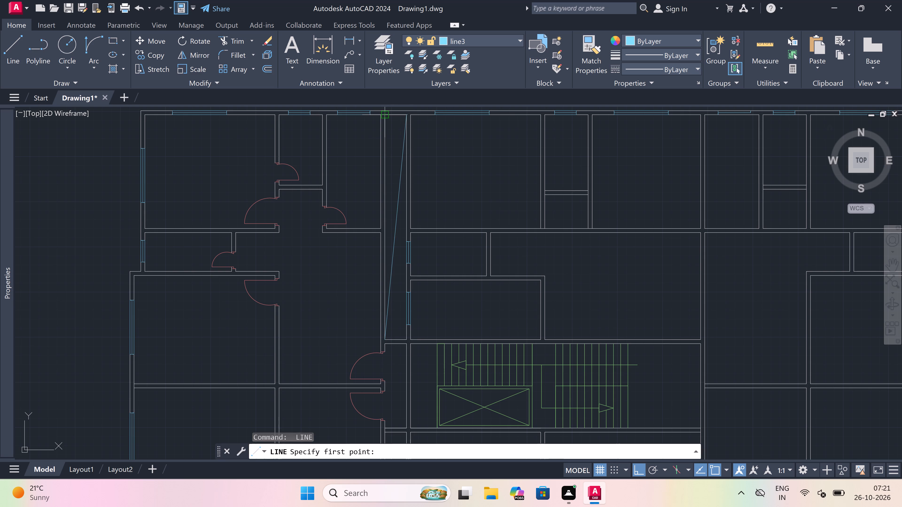
{"action": "left_click_drag", "start_coordinate": [386, 115], "coordinate": [396, 141]}
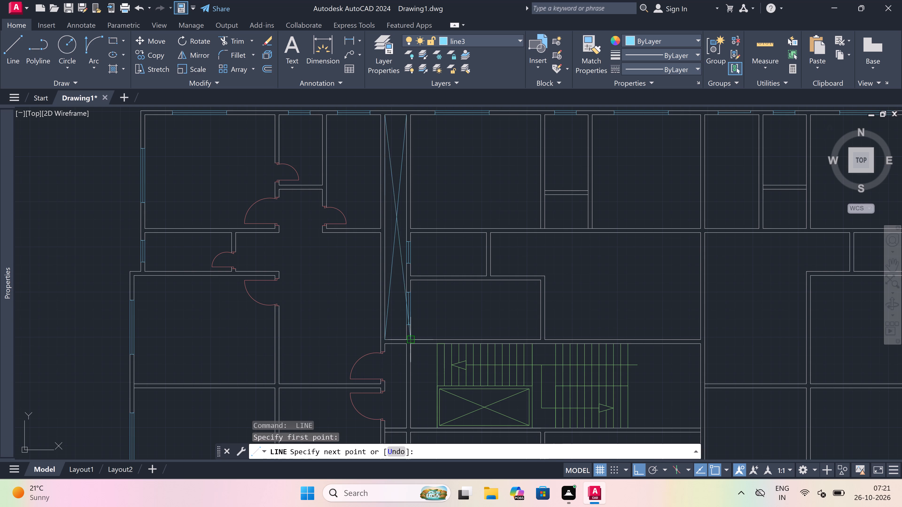
{"action": "scroll", "coordinate": [406, 341], "scroll_direction": "up", "scroll_amount": 3}
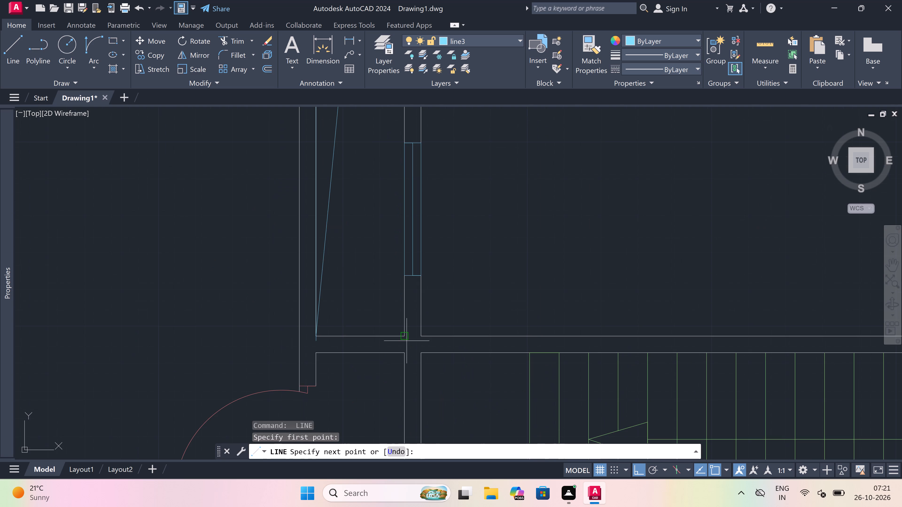
{"action": "left_click", "coordinate": [402, 338]}
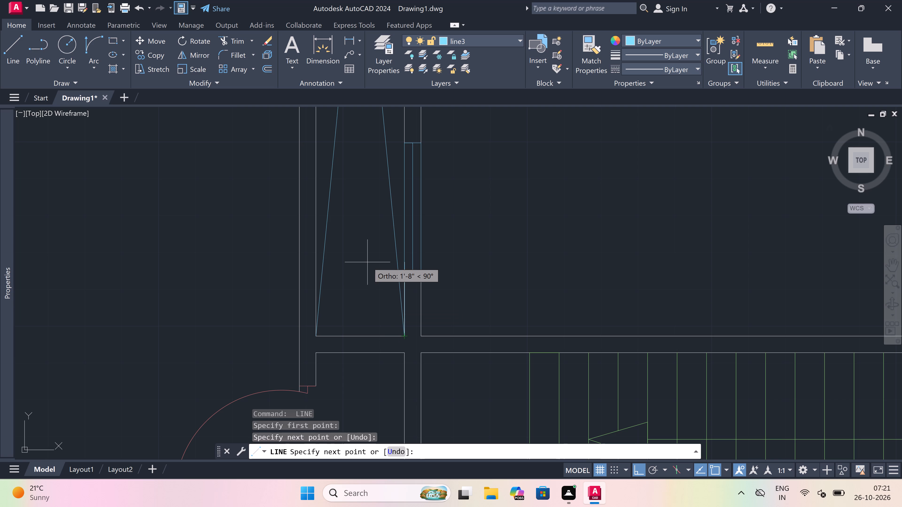
{"action": "key", "text": "Escape"}
Draw a diagonal across the narrow shaft south of the stair lobby, from its southwest inner corner to its northeast inner corner.
{"action": "scroll", "coordinate": [373, 255], "scroll_direction": "down", "scroll_amount": 7}
{"action": "scroll", "coordinate": [373, 255], "scroll_direction": "up", "scroll_amount": 2}
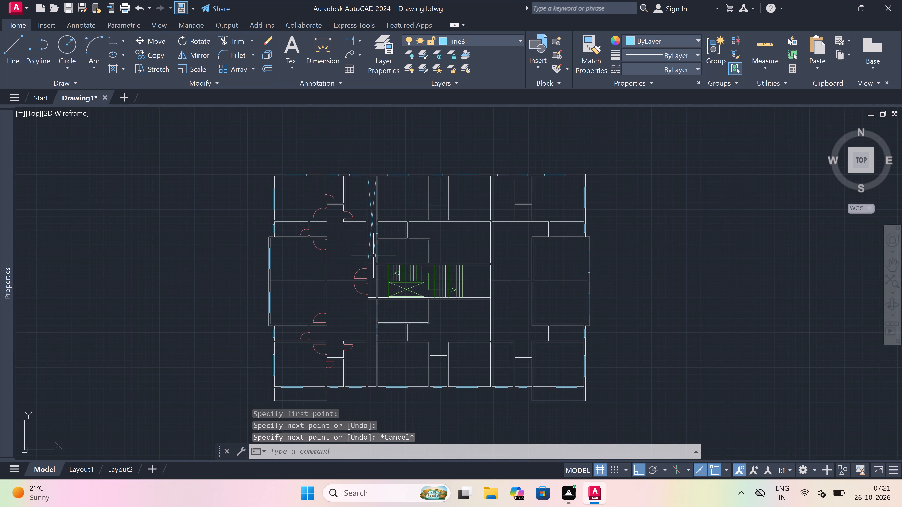
{"action": "scroll", "coordinate": [389, 397], "scroll_direction": "up", "scroll_amount": 1}
{"action": "scroll", "coordinate": [372, 372], "scroll_direction": "up", "scroll_amount": 2}
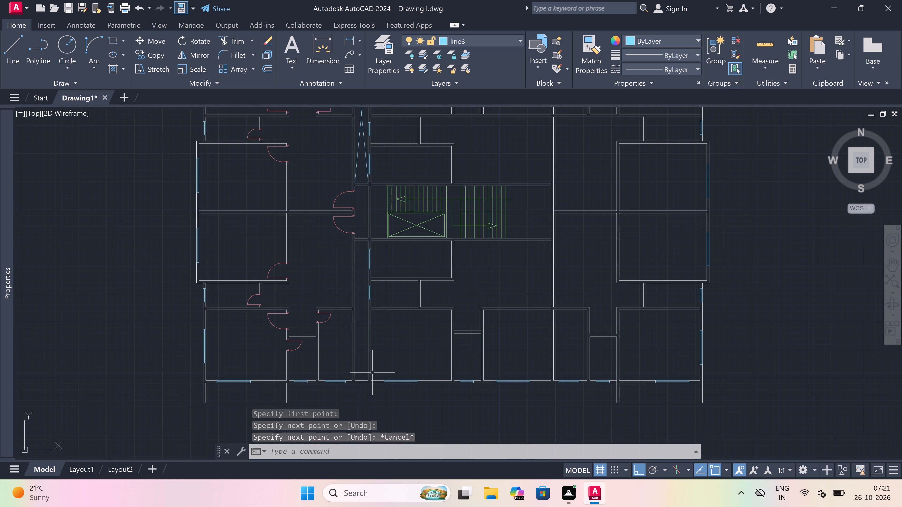
{"action": "key", "text": "space"}
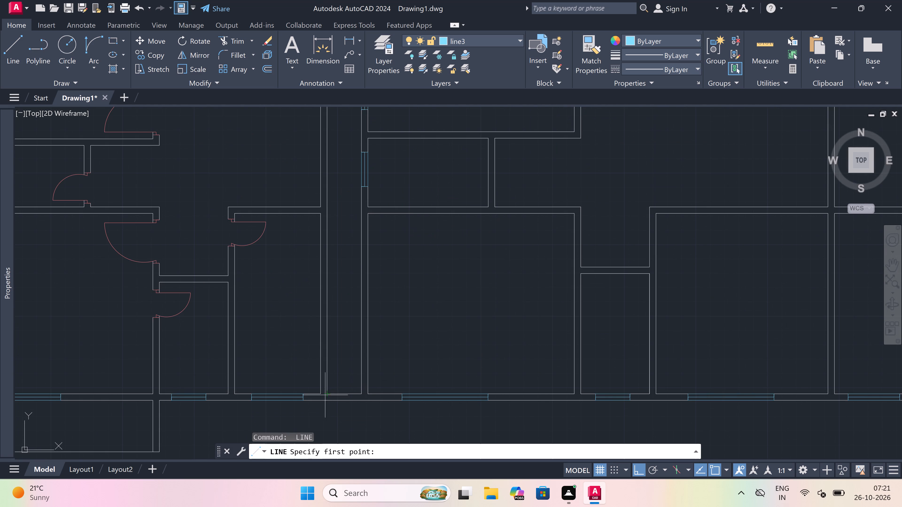
{"action": "left_click_drag", "start_coordinate": [325, 395], "coordinate": [327, 386]}
{"action": "scroll", "coordinate": [342, 186], "scroll_direction": "down", "scroll_amount": 4}
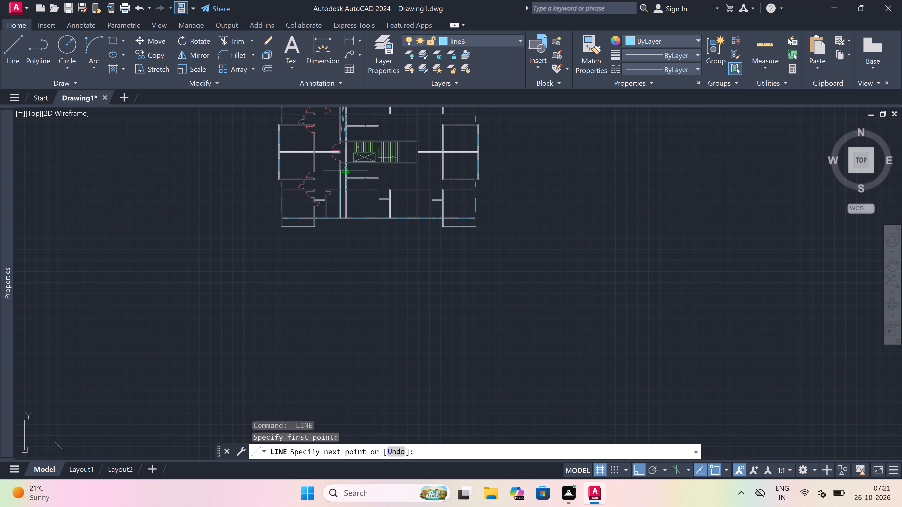
{"action": "scroll", "coordinate": [343, 170], "scroll_direction": "up", "scroll_amount": 4}
{"action": "left_click", "coordinate": [356, 139]}
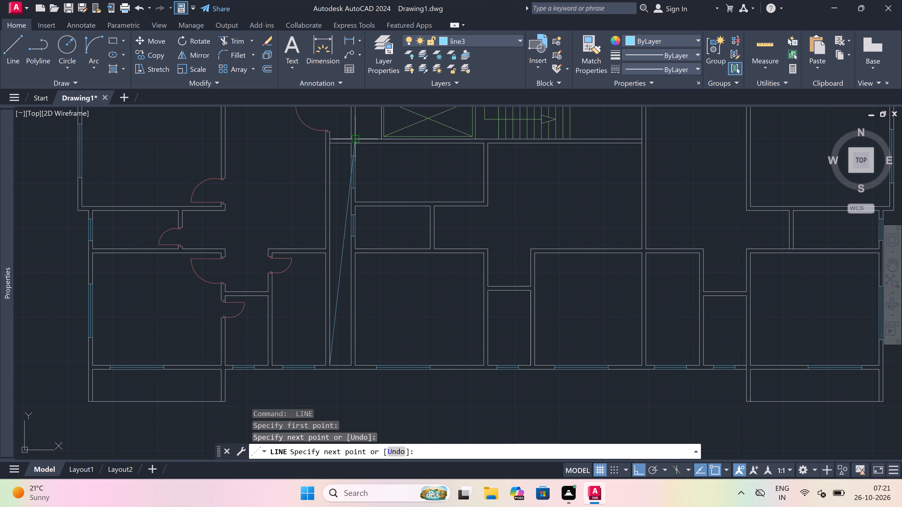
{"action": "scroll", "coordinate": [356, 139], "scroll_direction": "up", "scroll_amount": 3}
{"action": "key", "text": "ctrl+z"}
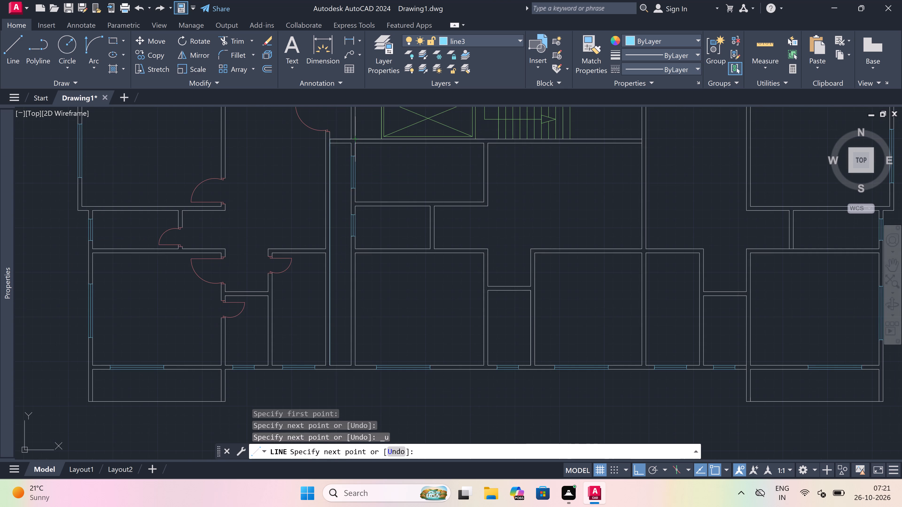
{"action": "scroll", "coordinate": [343, 150], "scroll_direction": "up", "scroll_amount": 3}
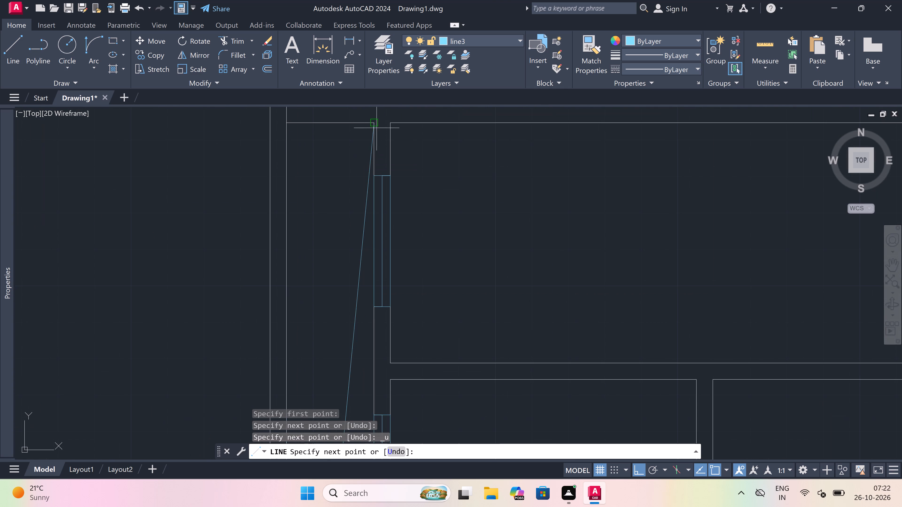
{"action": "left_click", "coordinate": [375, 125]}
{"action": "key", "text": "Escape"}
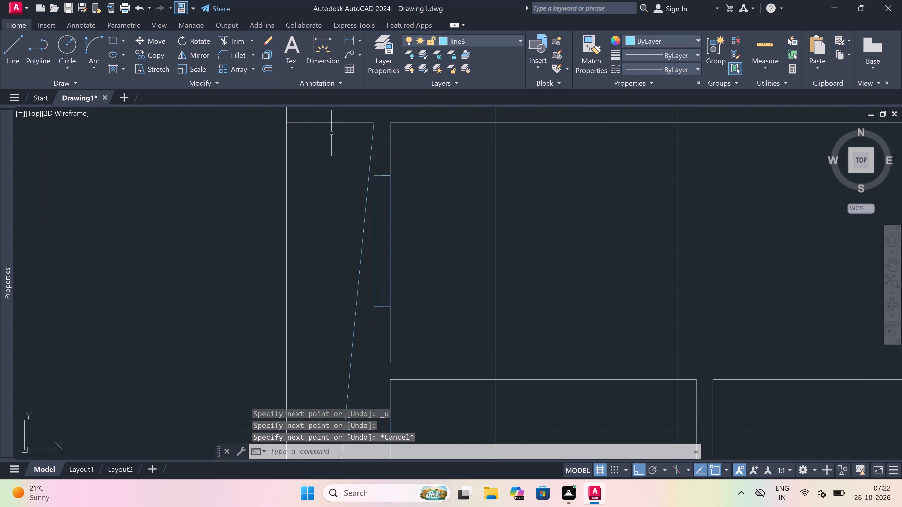
Draw the opposite diagonal of the southern shaft, from its northwest inner corner to its southeast inner corner.
{"action": "key", "text": "space"}
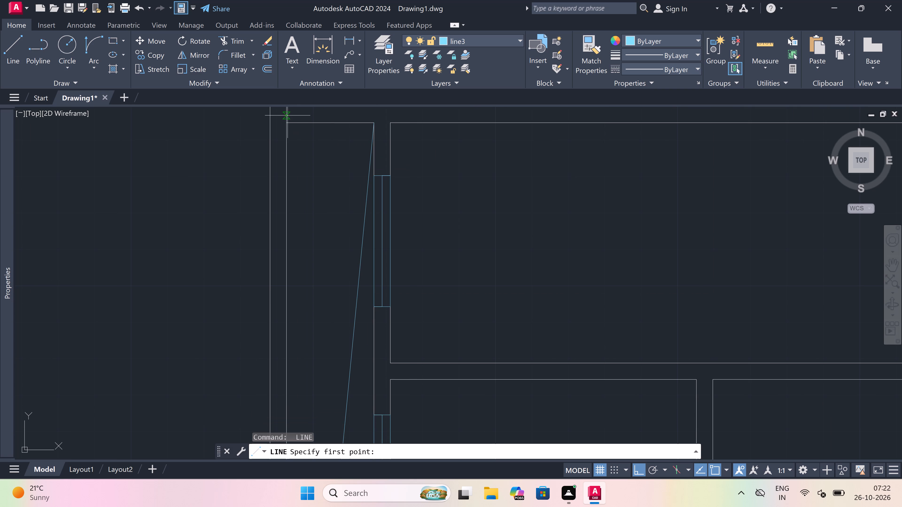
{"action": "left_click", "coordinate": [287, 124]}
{"action": "scroll", "coordinate": [287, 124], "scroll_direction": "down", "scroll_amount": 3}
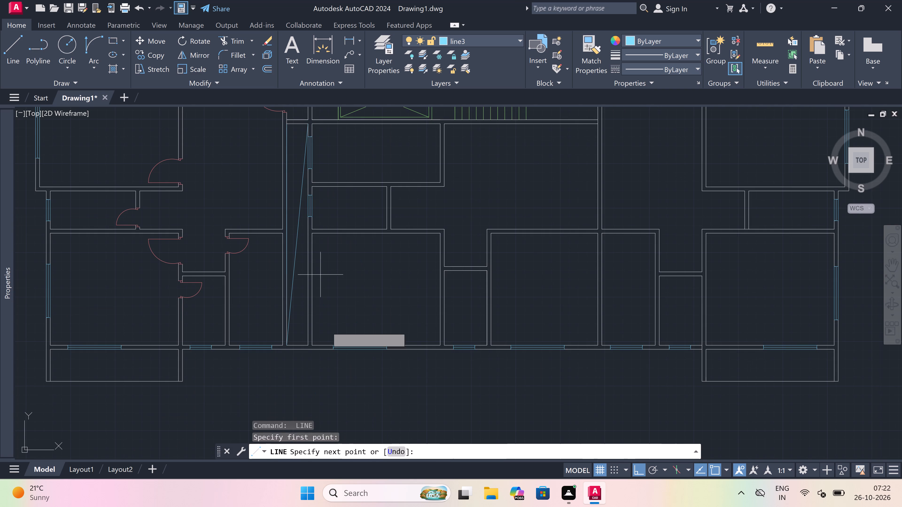
{"action": "scroll", "coordinate": [297, 341], "scroll_direction": "up", "scroll_amount": 3}
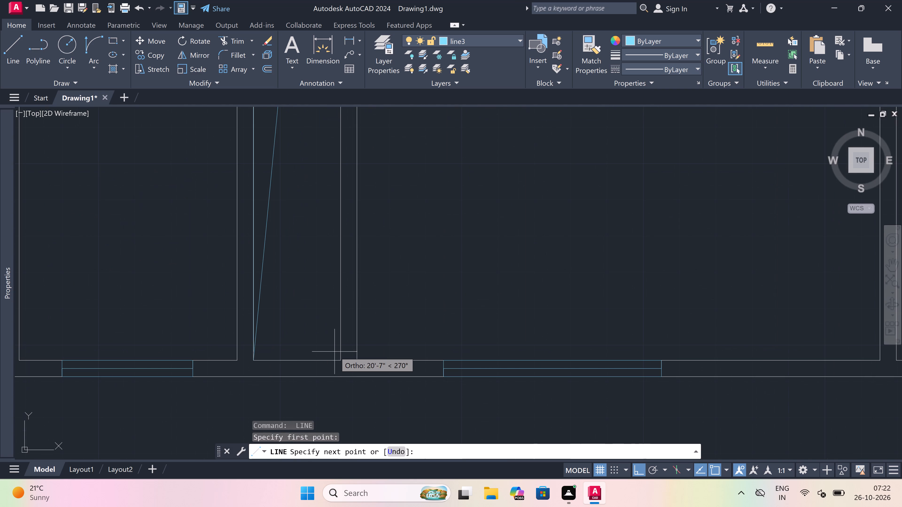
{"action": "left_click", "coordinate": [341, 362]}
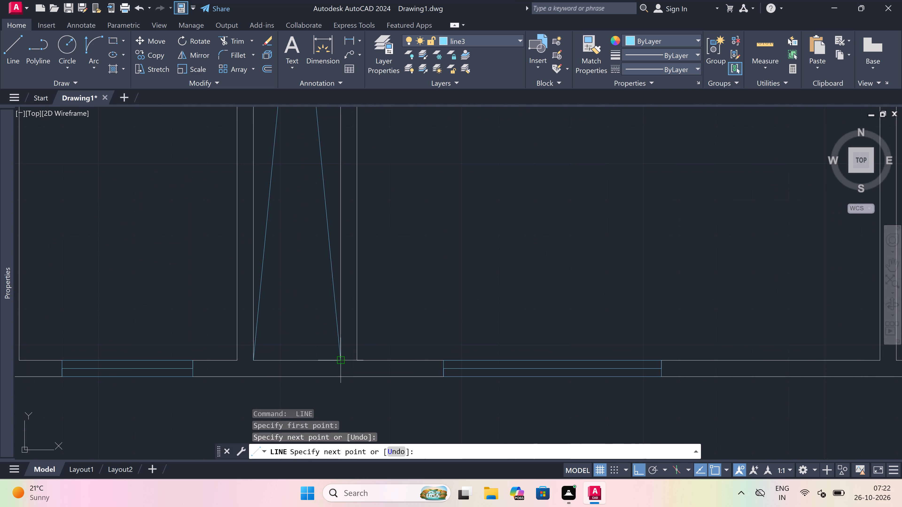
{"action": "key", "text": "Escape"}
On layer line1, draw the east jamb, 2" stop and 3' leaf in the north wall of the room east of the southern shaft.
{"action": "scroll", "coordinate": [340, 355], "scroll_direction": "down", "scroll_amount": 5}
{"action": "scroll", "coordinate": [340, 340], "scroll_direction": "up", "scroll_amount": 1}
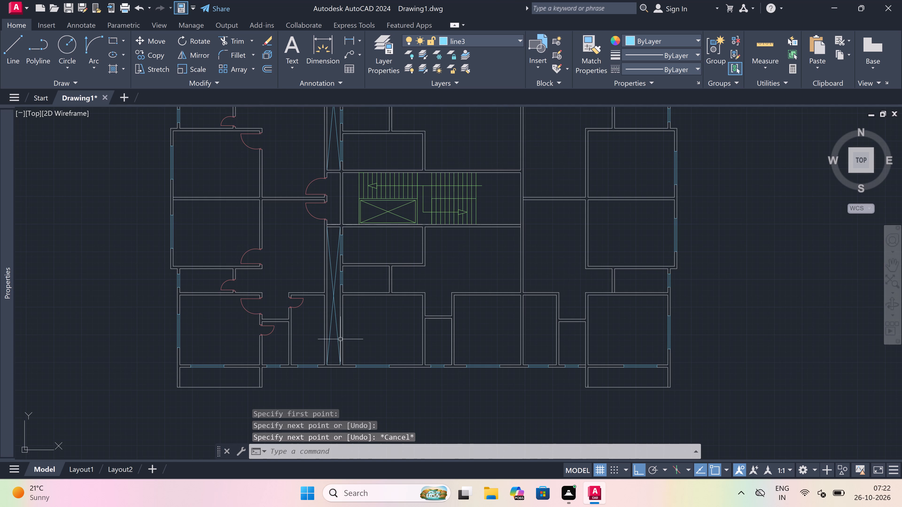
{"action": "scroll", "coordinate": [340, 339], "scroll_direction": "down", "scroll_amount": 1}
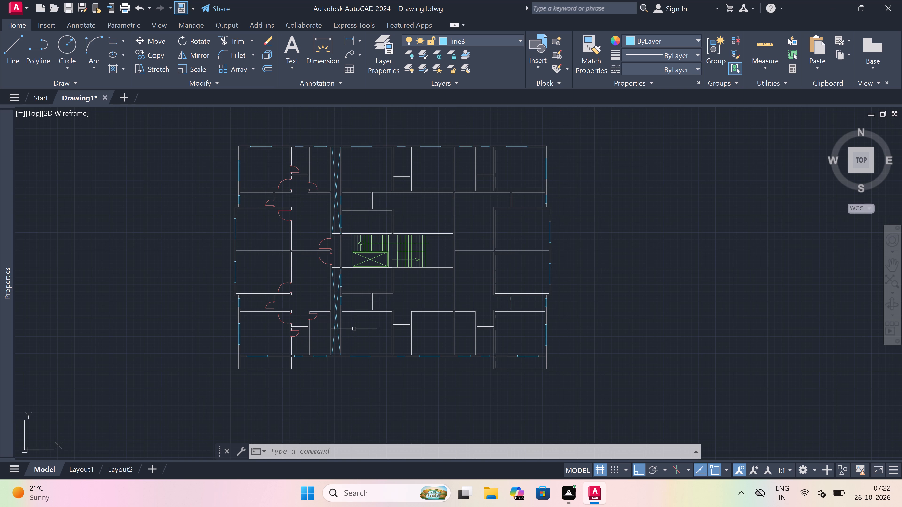
{"action": "scroll", "coordinate": [355, 329], "scroll_direction": "down", "scroll_amount": 3}
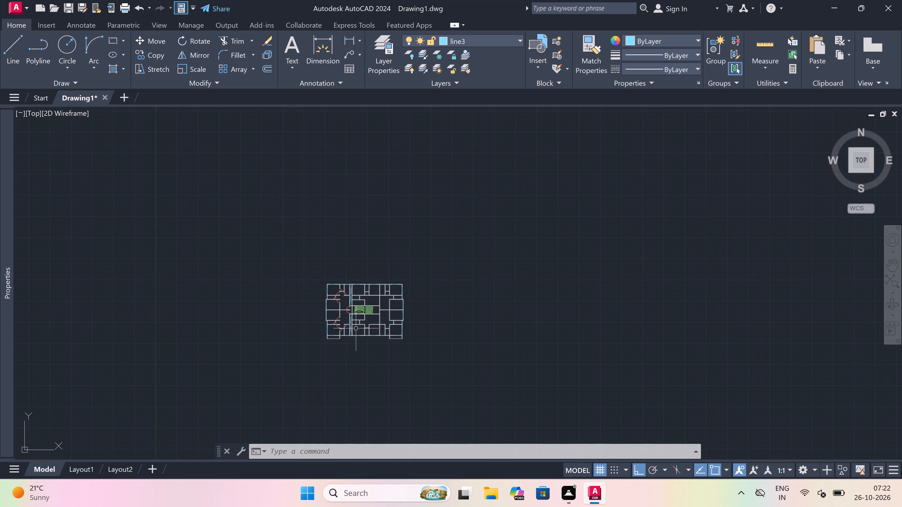
{"action": "scroll", "coordinate": [356, 328], "scroll_direction": "up", "scroll_amount": 5}
{"action": "scroll", "coordinate": [356, 328], "scroll_direction": "down", "scroll_amount": 1}
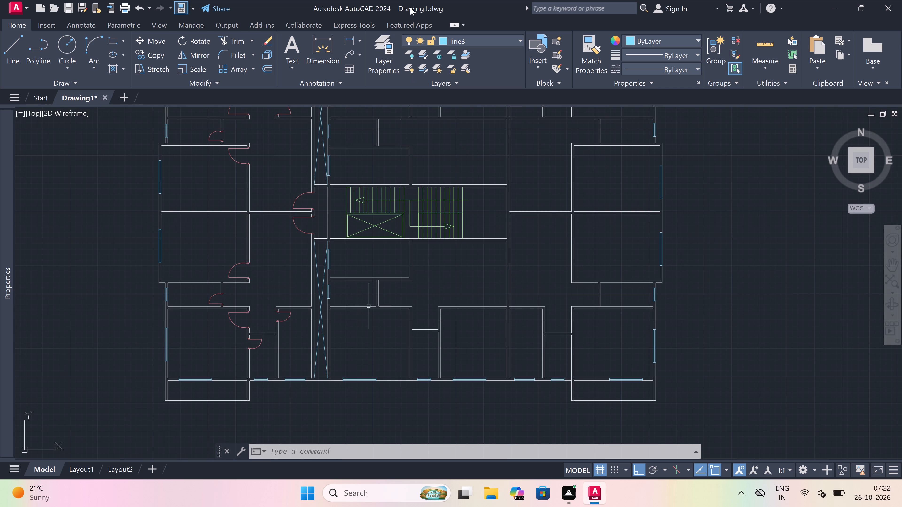
{"action": "left_click", "coordinate": [492, 38]}
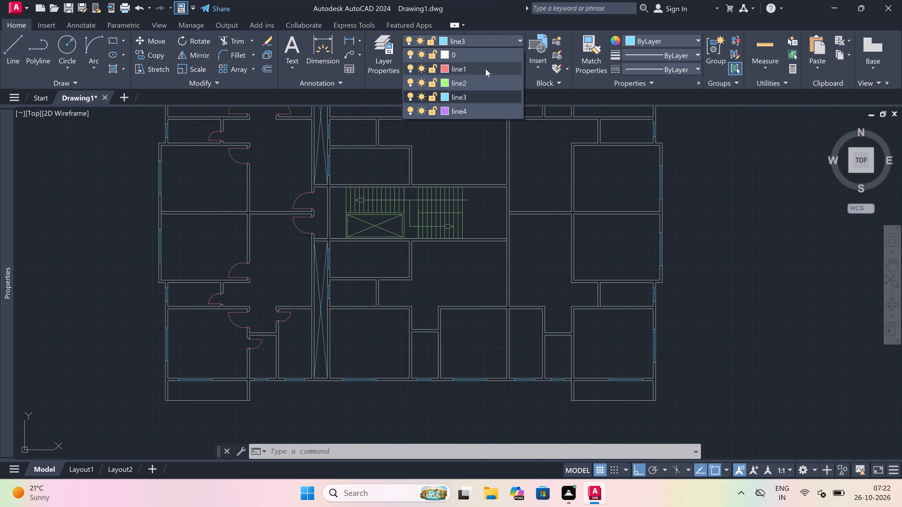
{"action": "left_click", "coordinate": [486, 69]}
{"action": "type", "text": "l"}
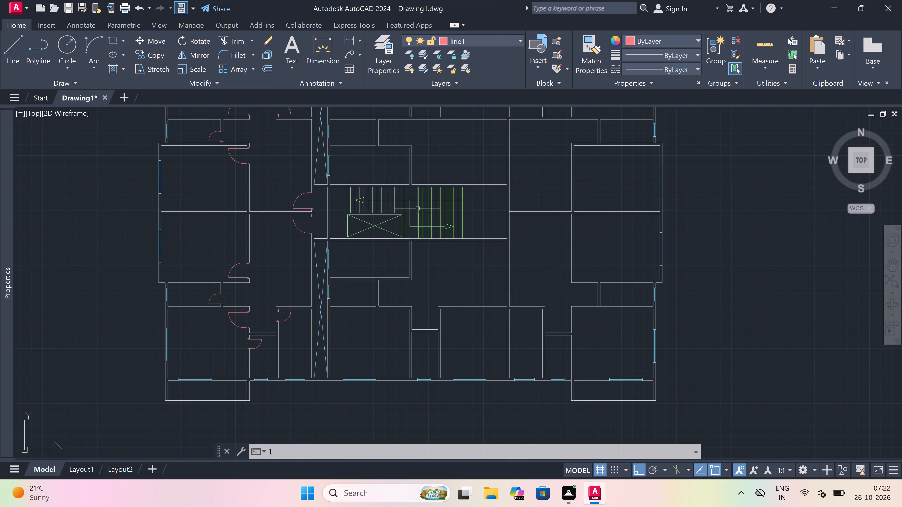
{"action": "key", "text": "space"}
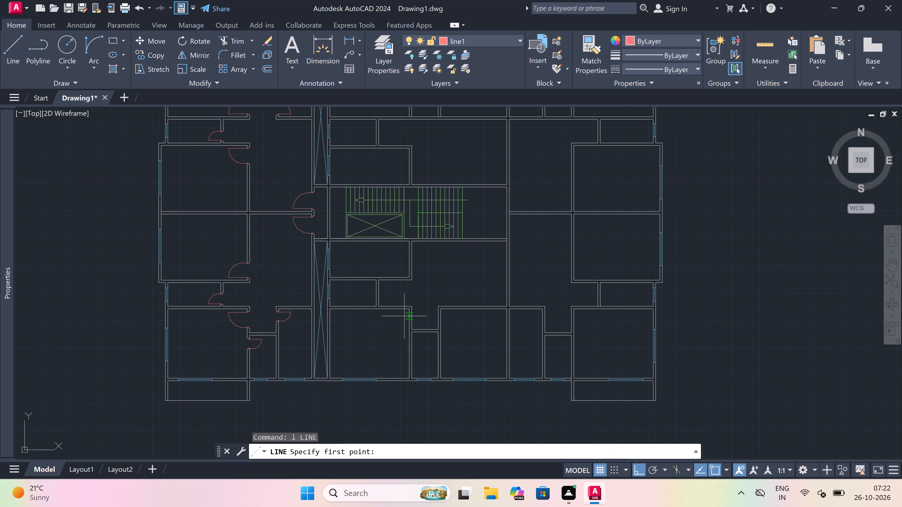
{"action": "scroll", "coordinate": [404, 316], "scroll_direction": "up", "scroll_amount": 4}
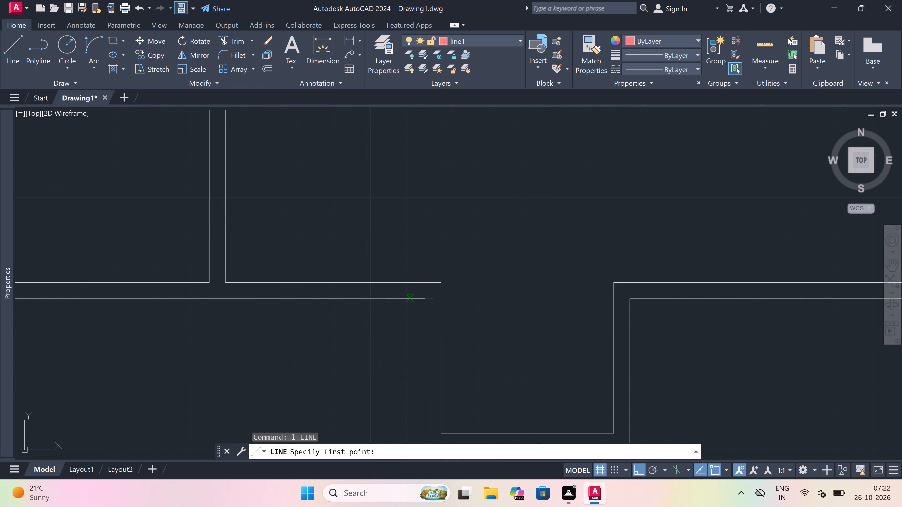
{"action": "left_click", "coordinate": [413, 299]}
{"action": "left_click", "coordinate": [416, 281]}
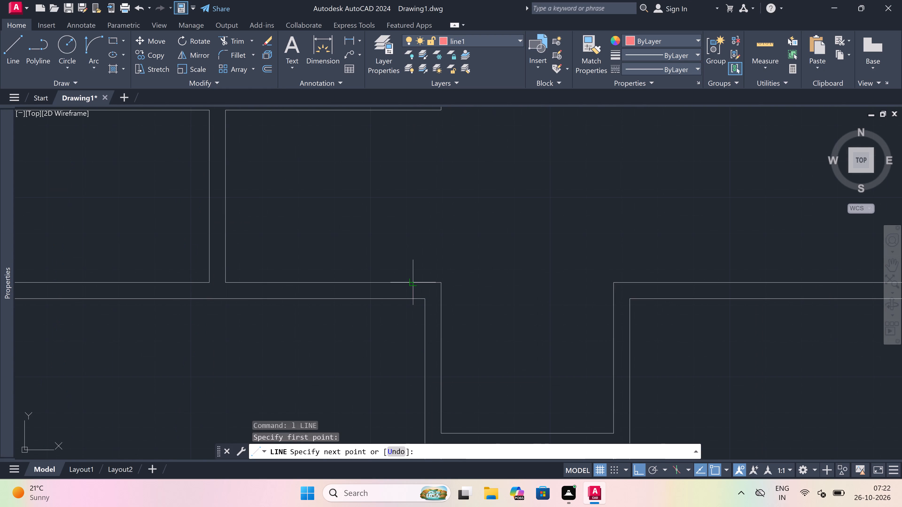
{"action": "left_click", "coordinate": [412, 292]}
{"action": "type", "text": "2\""}
{"action": "key", "text": "space"}
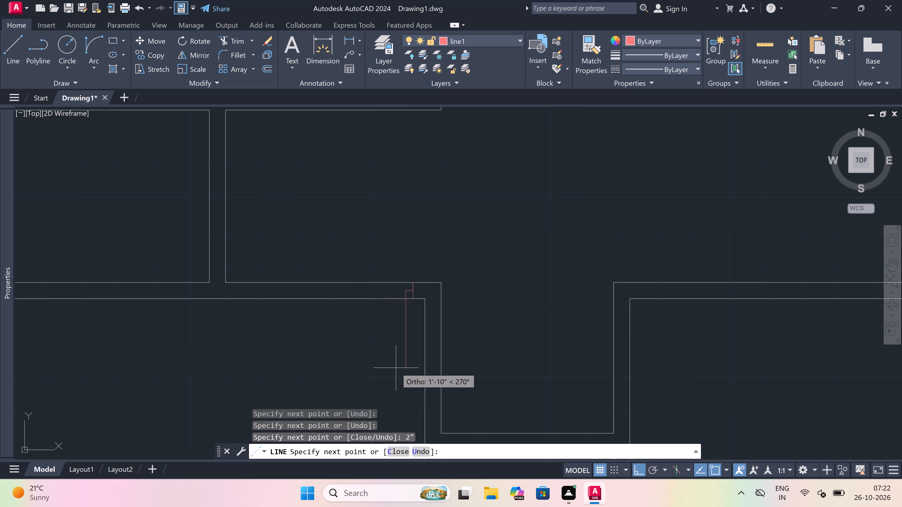
{"action": "type", "text": "3'"}
{"action": "key", "text": "space"}
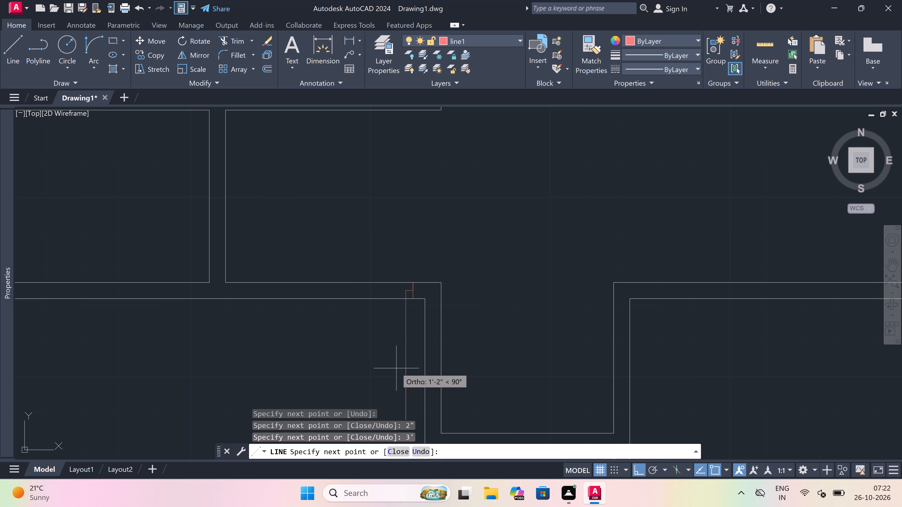
{"action": "key", "text": "Escape"}
Draw the west jamb line across the same wall with a 2" stop from its midpoint toward the opening.
{"action": "key", "text": "space"}
{"action": "scroll", "coordinate": [320, 281], "scroll_direction": "down", "scroll_amount": 1}
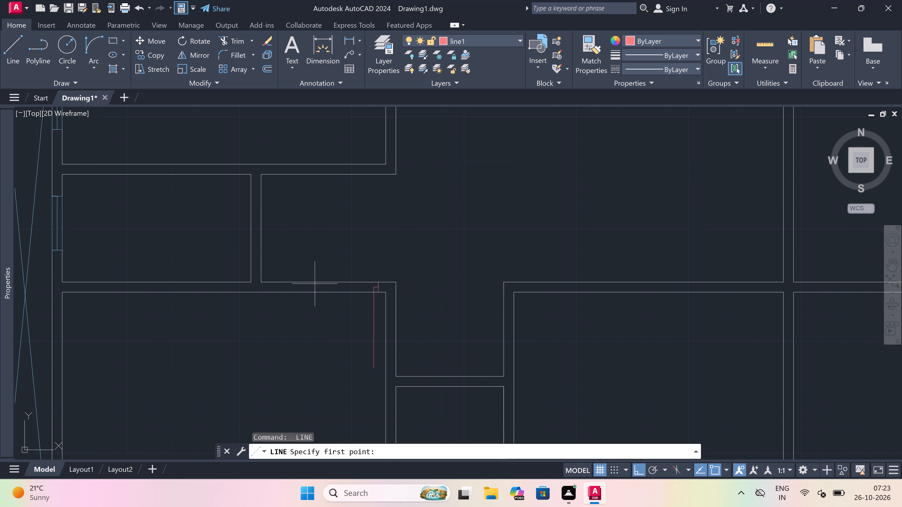
{"action": "scroll", "coordinate": [296, 297], "scroll_direction": "up", "scroll_amount": 2}
{"action": "scroll", "coordinate": [301, 279], "scroll_direction": "down", "scroll_amount": 3}
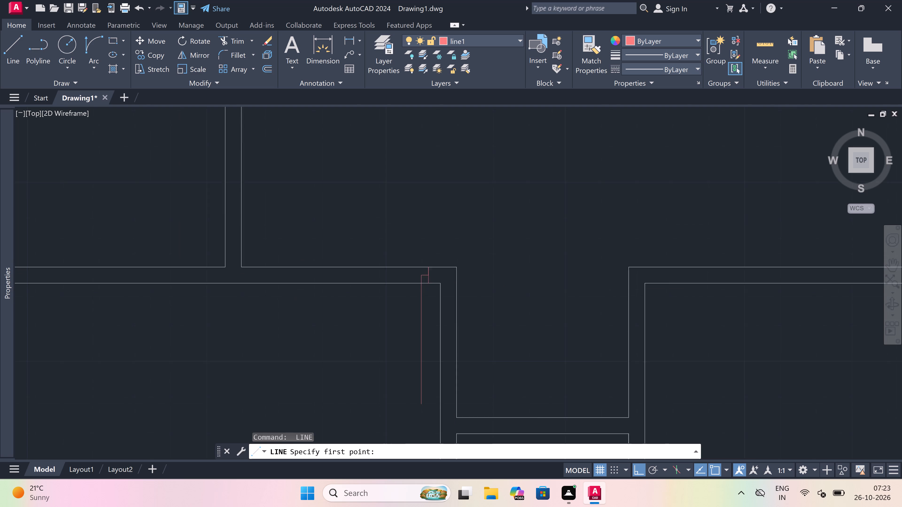
{"action": "scroll", "coordinate": [301, 279], "scroll_direction": "up", "scroll_amount": 2}
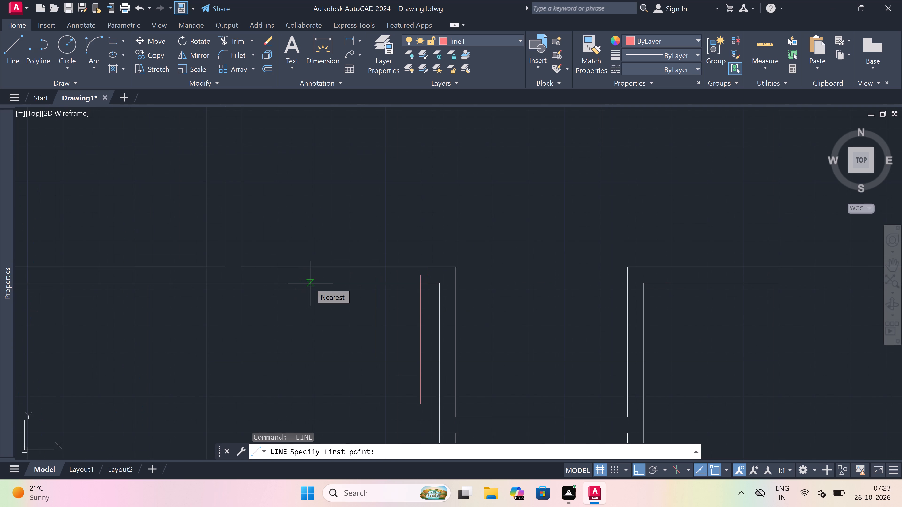
{"action": "left_click", "coordinate": [311, 283]}
{"action": "left_click", "coordinate": [313, 266]}
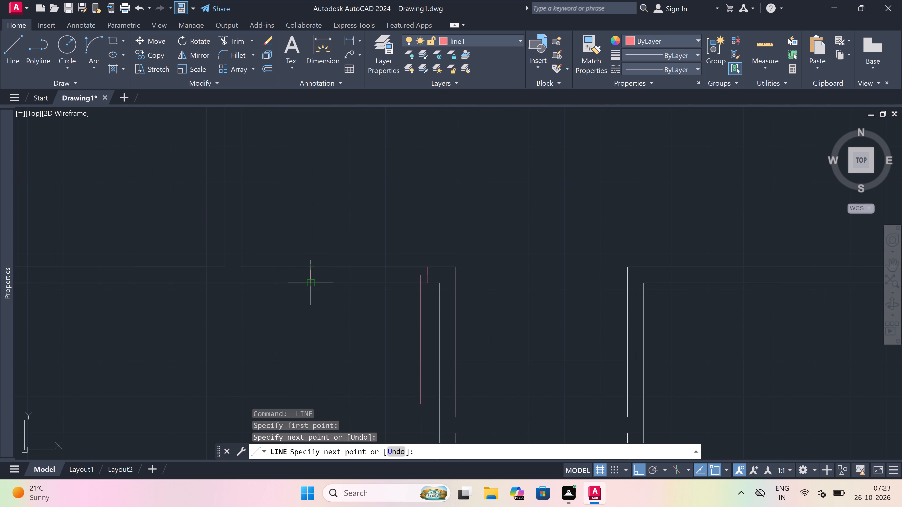
{"action": "left_click_drag", "start_coordinate": [314, 277], "coordinate": [330, 280]}
{"action": "type", "text": "2\""}
{"action": "key", "text": "space"}
{"action": "key", "text": "Escape"}
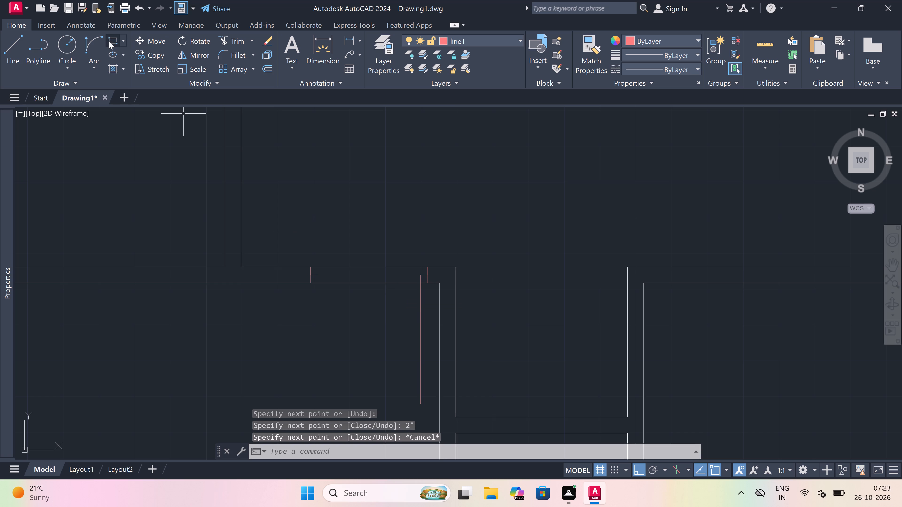
Draw the door swing arc from the south end of the 3' leaf to the west jamb's stop.
{"action": "left_click_drag", "start_coordinate": [98, 45], "coordinate": [102, 46]}
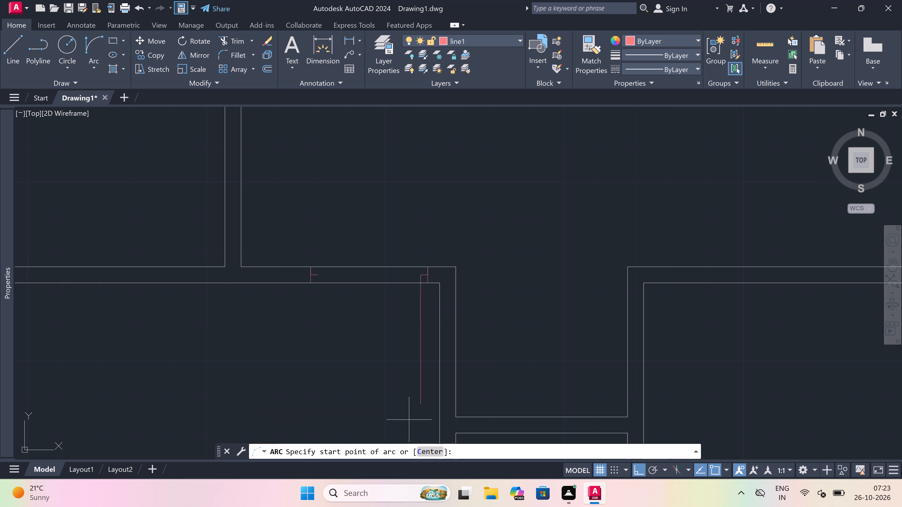
{"action": "left_click_drag", "start_coordinate": [417, 403], "coordinate": [408, 391]}
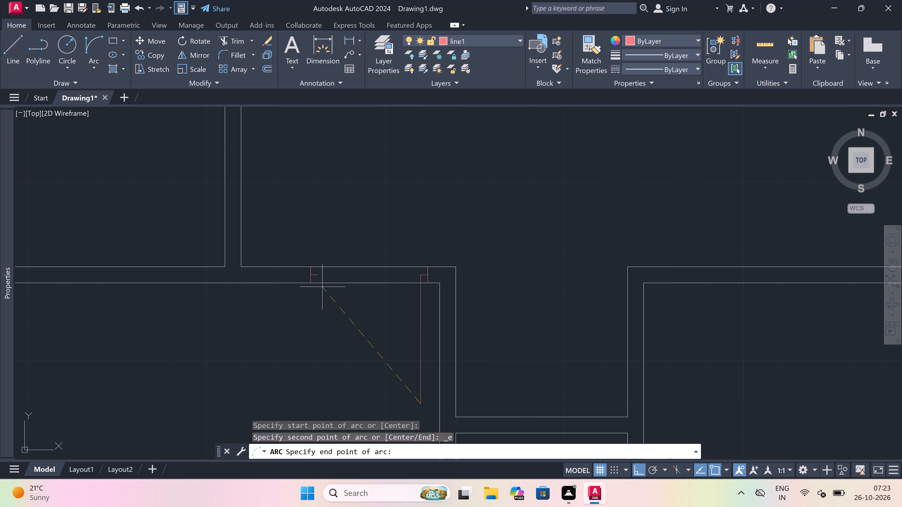
{"action": "left_click", "coordinate": [318, 272]}
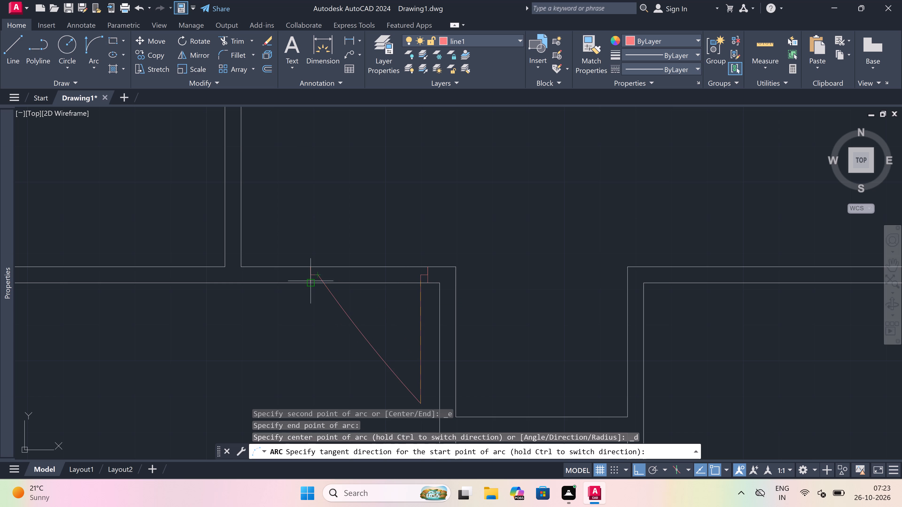
{"action": "left_click_drag", "start_coordinate": [197, 359], "coordinate": [200, 357]}
Trim both wall lines between this door's two jambs to open the doorway.
{"action": "key", "text": "t"}
{"action": "key", "text": "r"}
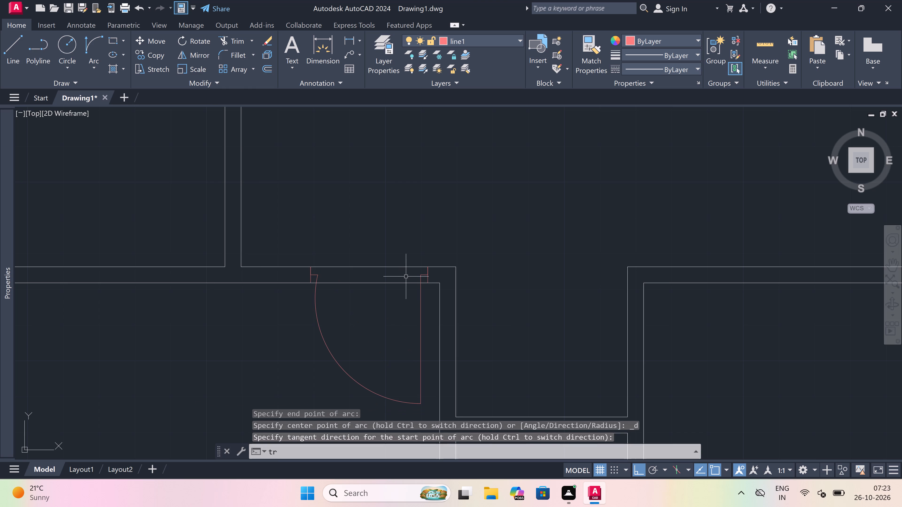
{"action": "key", "text": "space"}
{"action": "left_click", "coordinate": [406, 262]}
{"action": "left_click", "coordinate": [397, 299]}
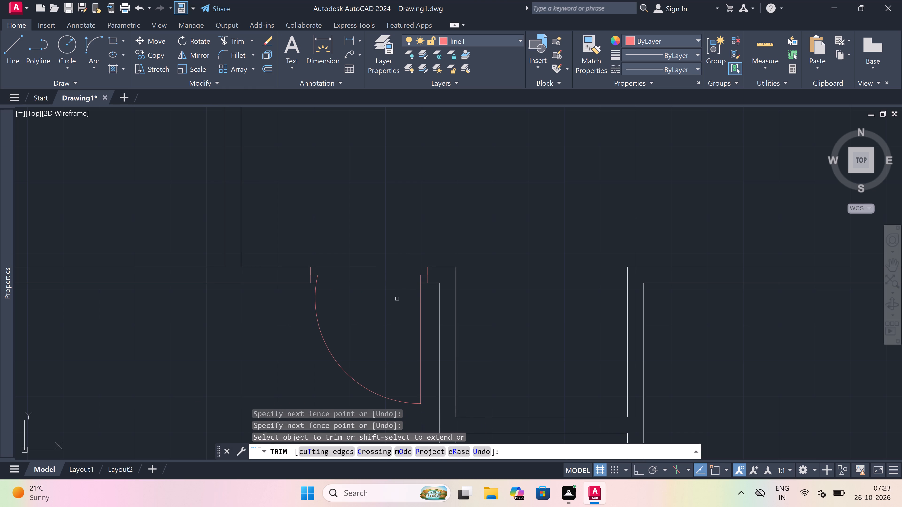
{"action": "key", "text": "Escape"}
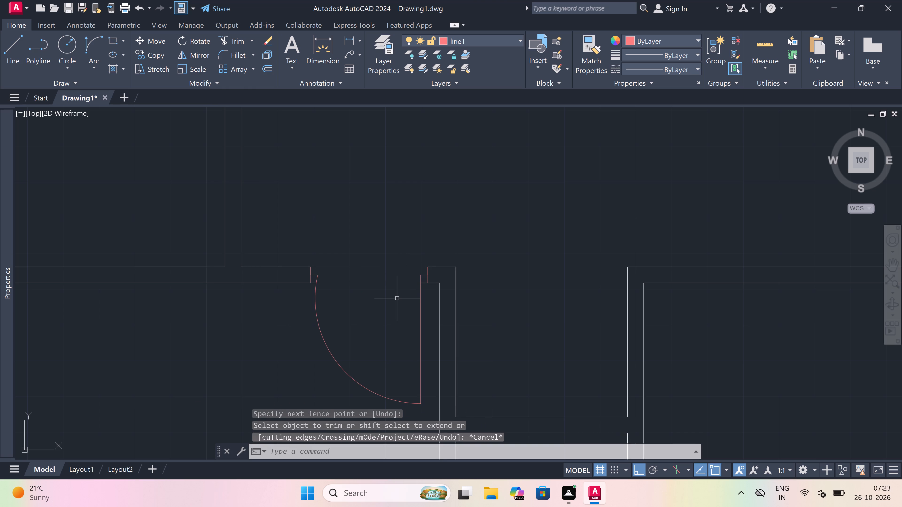
In the adjacent small room's north wall, draw a jamb near the east end with a 2" stop and a 2' leaf running south.
{"action": "type", "text": "l"}
{"action": "key", "text": "space"}
{"action": "scroll", "coordinate": [397, 298], "scroll_direction": "down", "scroll_amount": 1}
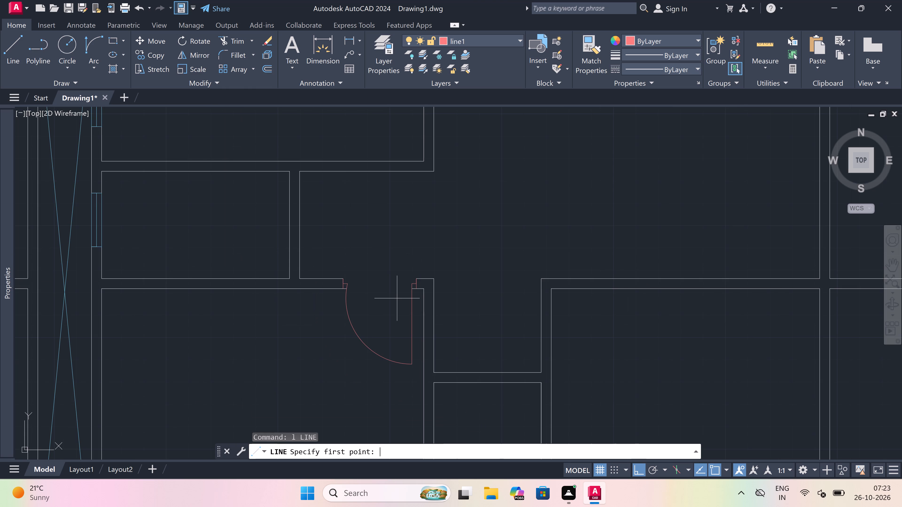
{"action": "scroll", "coordinate": [397, 298], "scroll_direction": "down", "scroll_amount": 2}
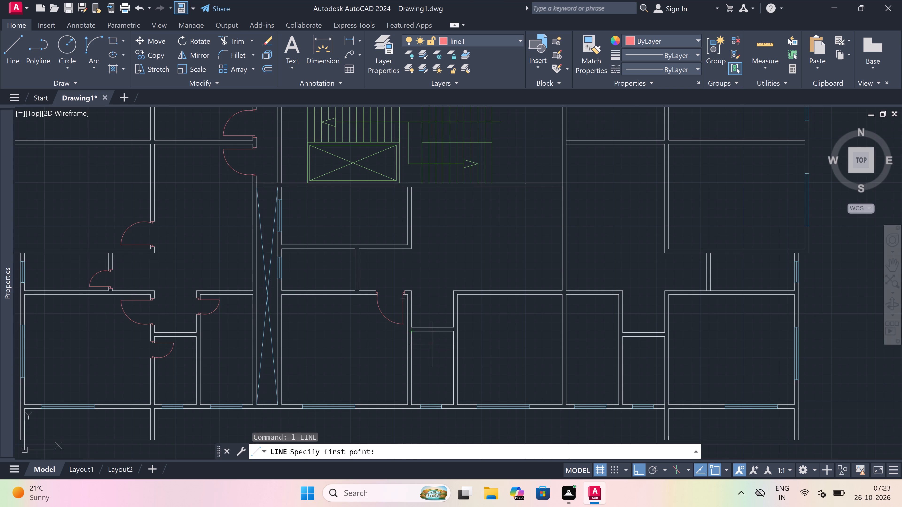
{"action": "scroll", "coordinate": [477, 338], "scroll_direction": "up", "scroll_amount": 3}
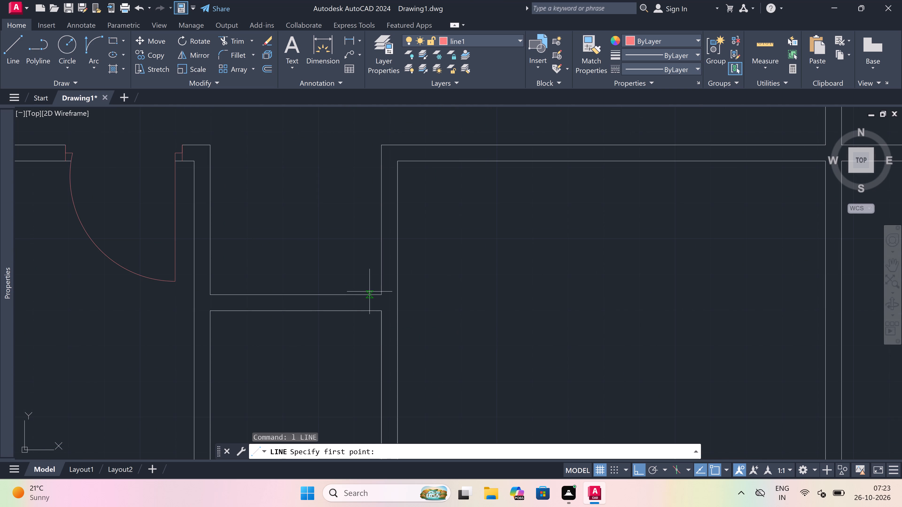
{"action": "left_click", "coordinate": [370, 293]}
{"action": "left_click", "coordinate": [372, 312]}
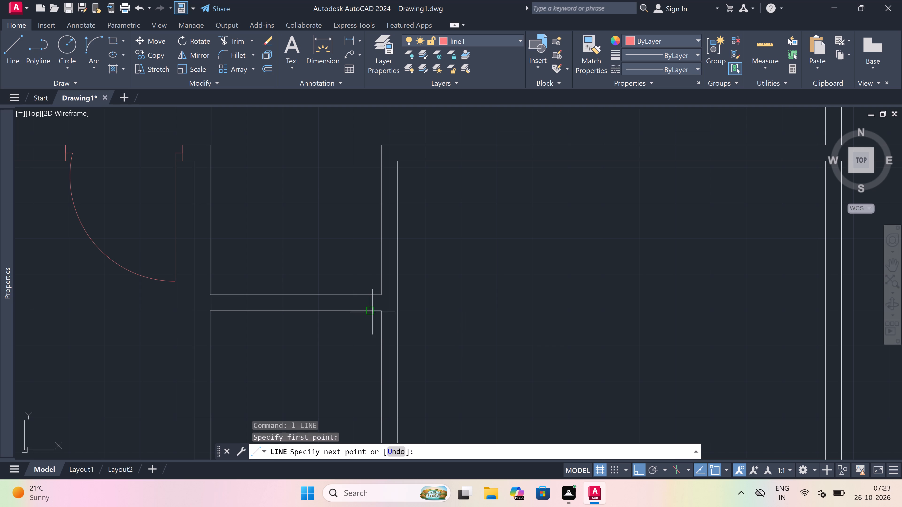
{"action": "left_click", "coordinate": [373, 302]}
{"action": "type", "text": "2\""}
{"action": "key", "text": "space"}
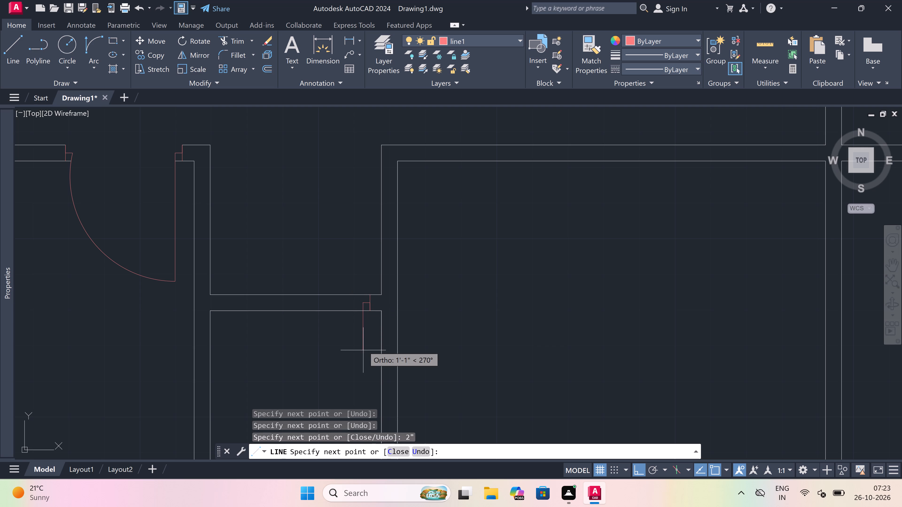
{"action": "type", "text": "2'"}
{"action": "key", "text": "space"}
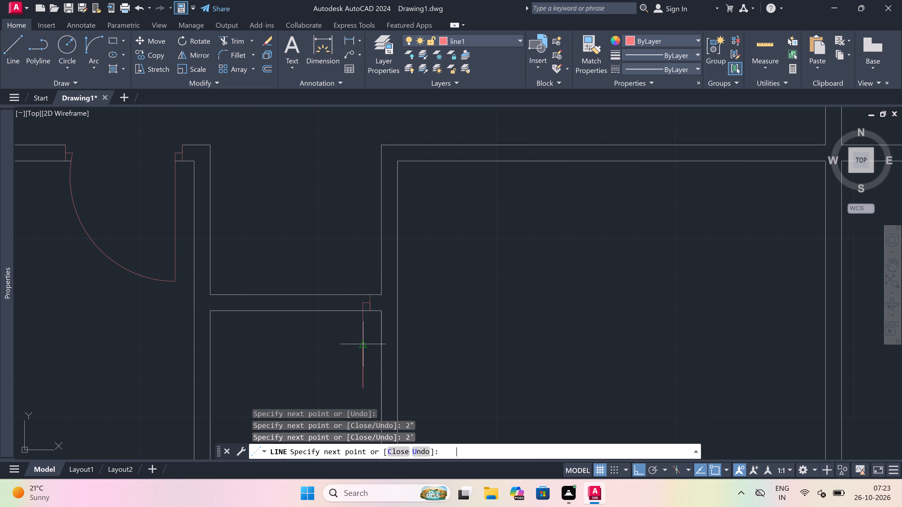
{"action": "key", "text": "Escape"}
Draw the west jamb line across the small room's north wall with a 2" stop from its midpoint toward the opening.
{"action": "key", "text": "space"}
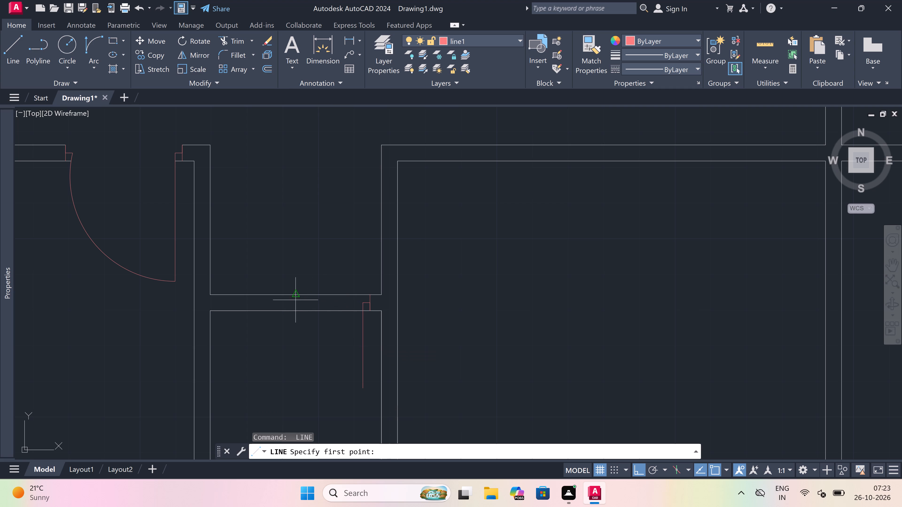
{"action": "left_click", "coordinate": [284, 295]}
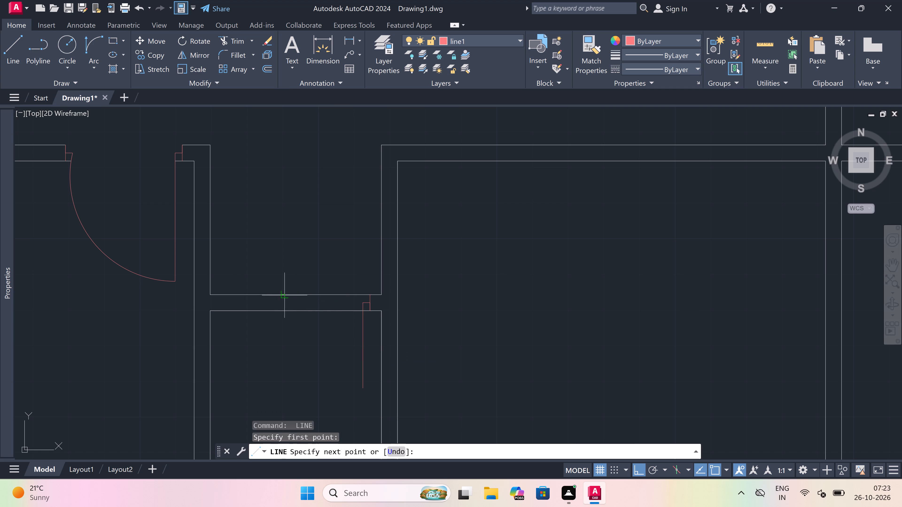
{"action": "left_click", "coordinate": [281, 313]}
{"action": "left_click_drag", "start_coordinate": [284, 303], "coordinate": [296, 301]}
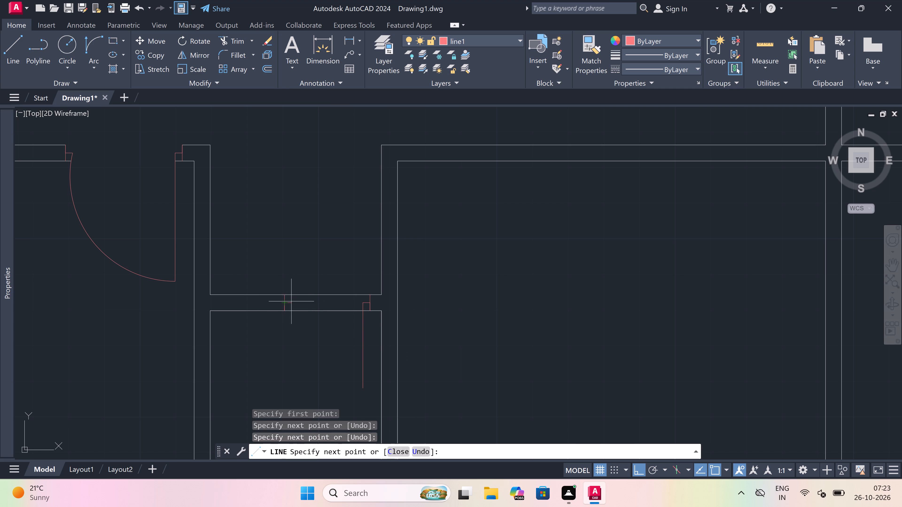
{"action": "key", "text": "2"}
{"action": "type", "text": "\""}
{"action": "key", "text": "space"}
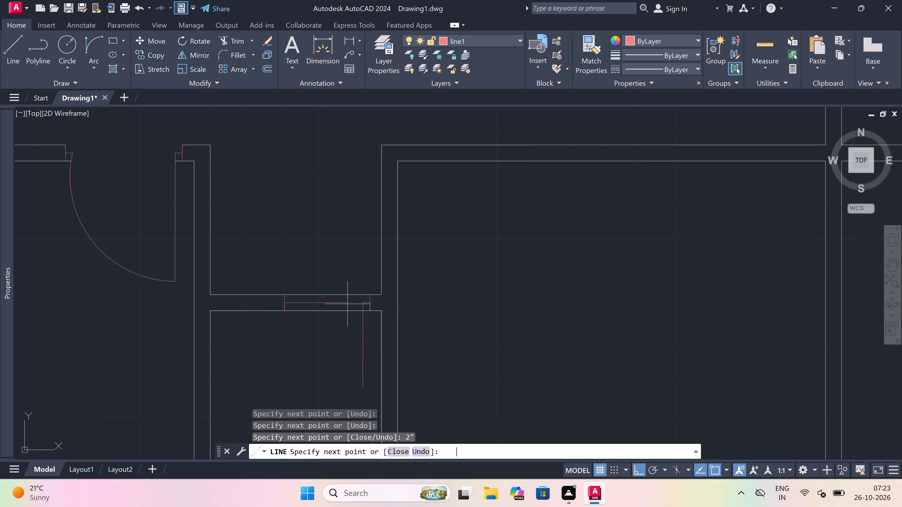
{"action": "key", "text": "Escape"}
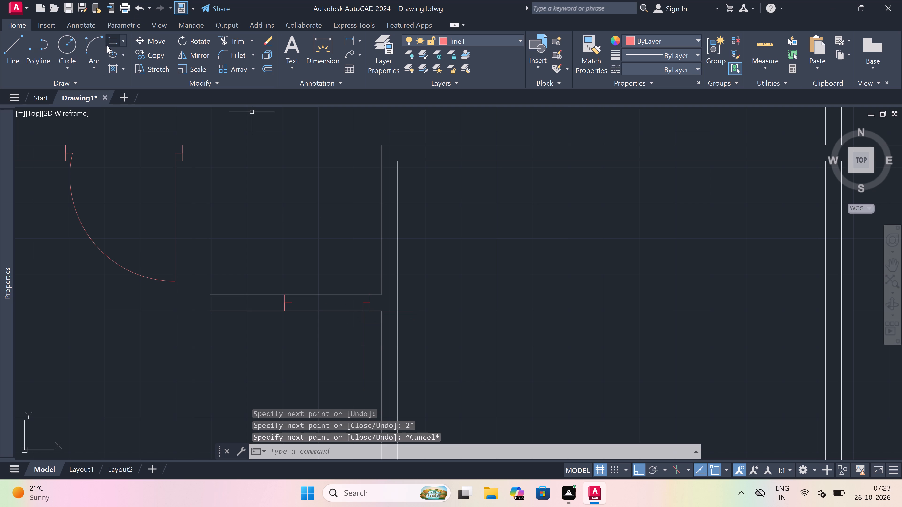
Draw the door swing arc from the south end of the 2' leaf to the west jamb's stop.
{"action": "left_click", "coordinate": [91, 42]}
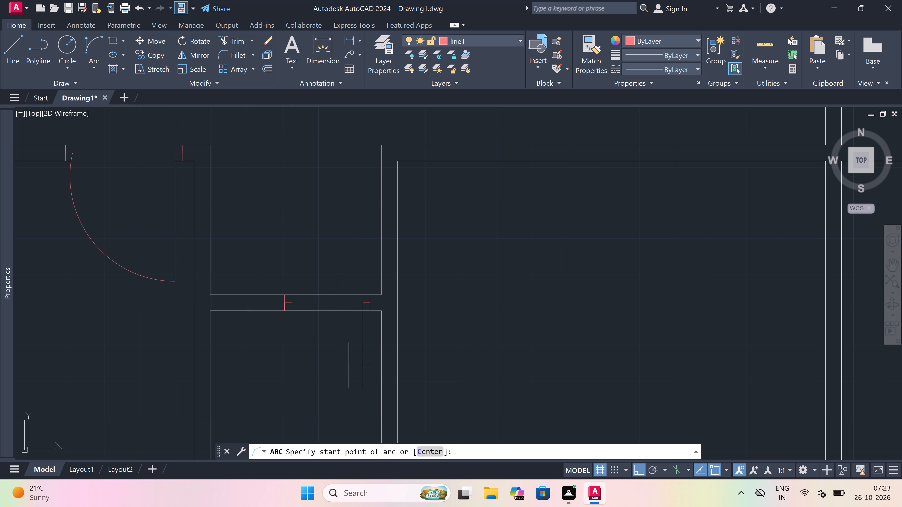
{"action": "left_click_drag", "start_coordinate": [363, 384], "coordinate": [353, 362]}
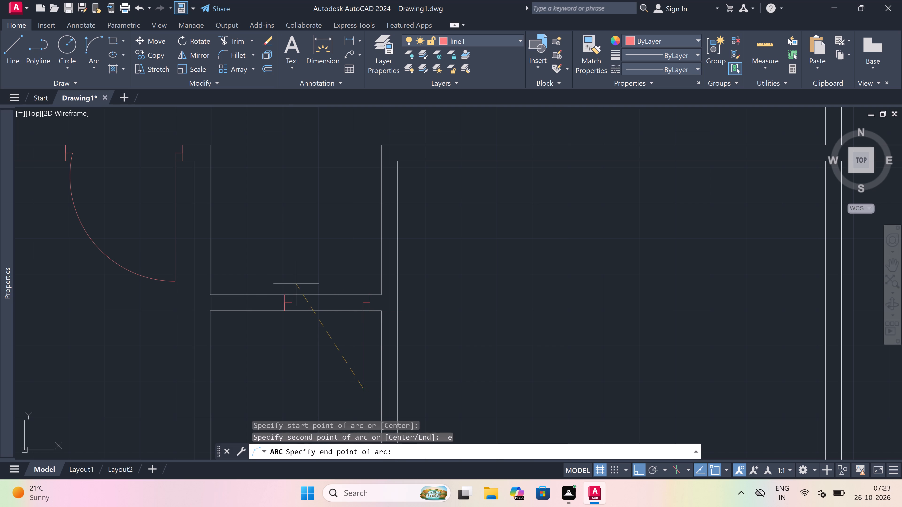
{"action": "left_click", "coordinate": [291, 301]}
{"action": "left_click", "coordinate": [256, 333]}
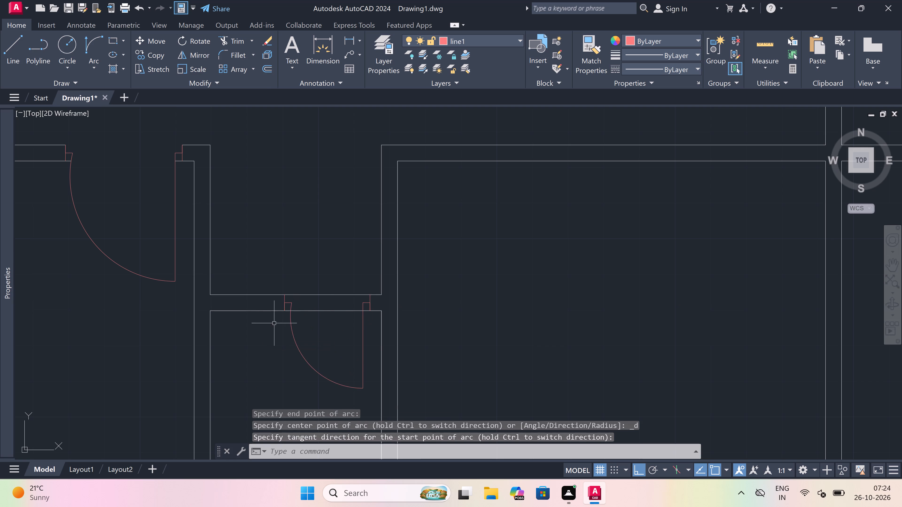
Trim both north wall lines between the small room door's two jambs to open the doorway.
{"action": "key", "text": "t"}
{"action": "key", "text": "r"}
{"action": "key", "text": "space"}
{"action": "left_click", "coordinate": [341, 269]}
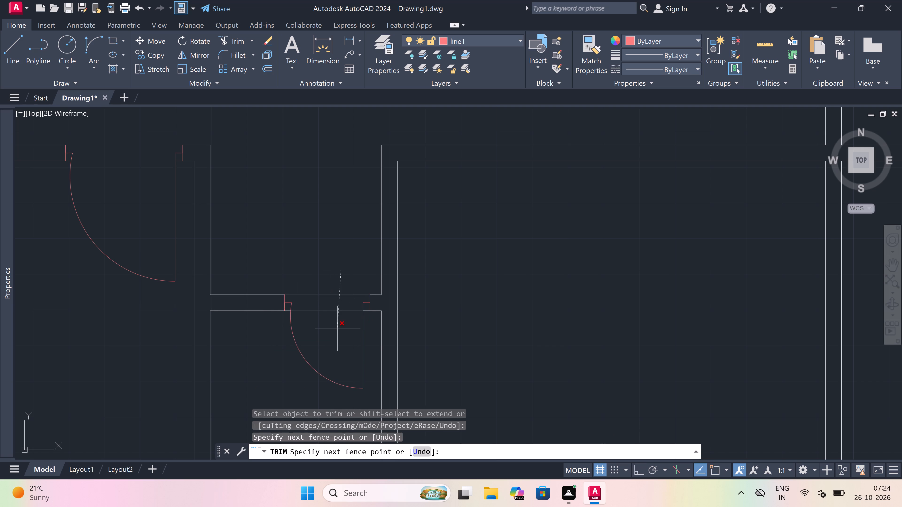
{"action": "left_click", "coordinate": [338, 327]}
{"action": "key", "text": "Escape"}
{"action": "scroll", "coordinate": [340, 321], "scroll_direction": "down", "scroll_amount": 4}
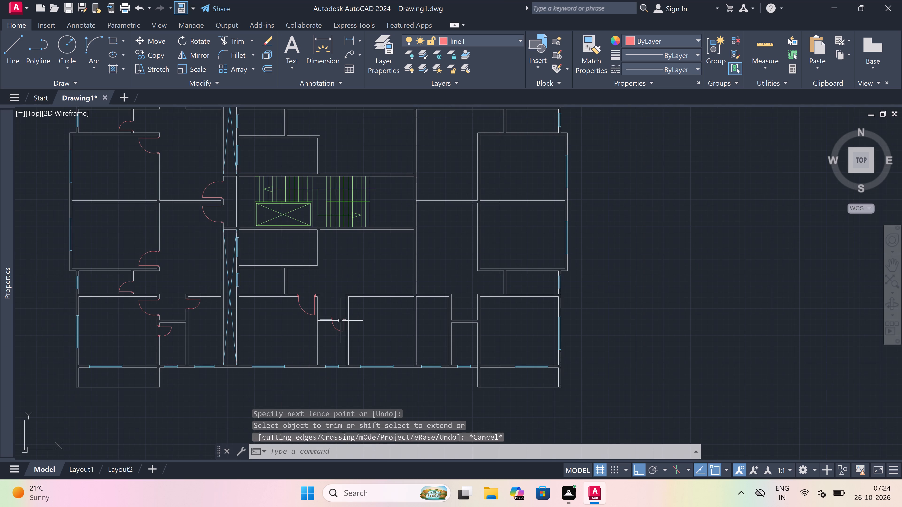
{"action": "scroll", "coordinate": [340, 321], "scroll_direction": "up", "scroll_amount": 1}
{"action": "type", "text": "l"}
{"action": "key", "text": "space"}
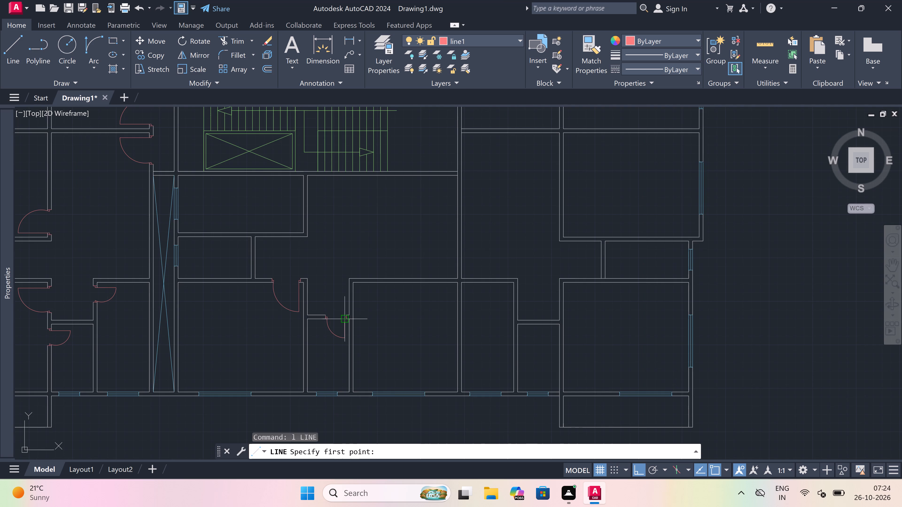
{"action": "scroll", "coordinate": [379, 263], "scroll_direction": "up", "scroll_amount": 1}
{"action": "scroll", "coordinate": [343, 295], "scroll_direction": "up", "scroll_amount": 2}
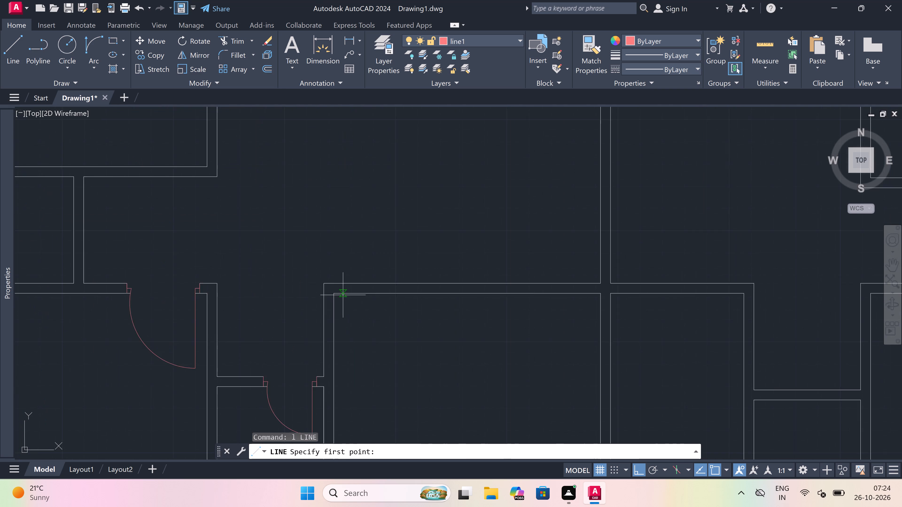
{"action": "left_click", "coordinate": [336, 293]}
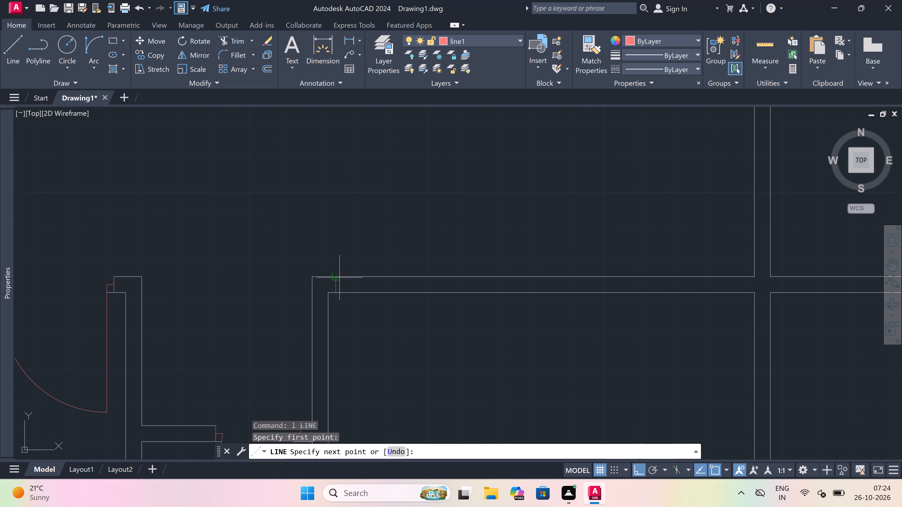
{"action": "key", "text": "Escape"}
In the north wall of the large room to the east, draw a jamb near the west corner with a 2" stop and a 3' leaf running south.
{"action": "scroll", "coordinate": [342, 283], "scroll_direction": "up", "scroll_amount": 1}
{"action": "key", "text": "space"}
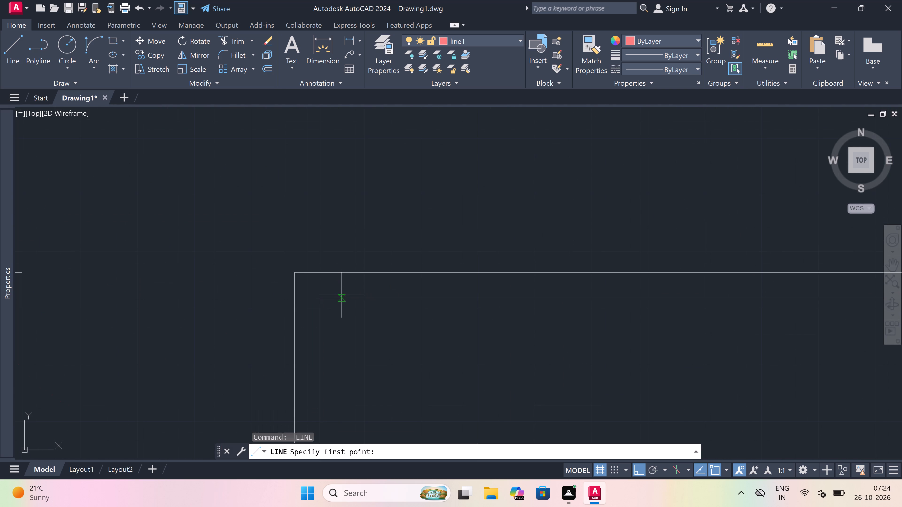
{"action": "left_click", "coordinate": [342, 295]}
{"action": "left_click", "coordinate": [342, 272]}
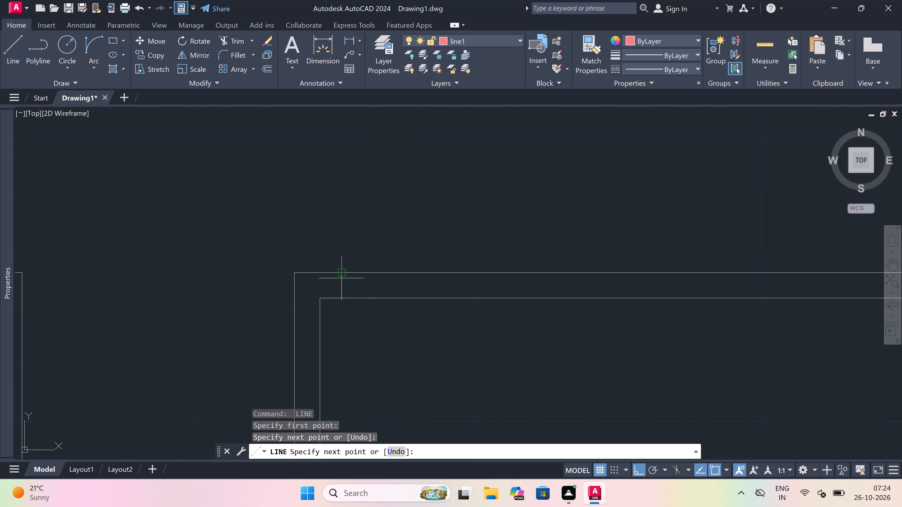
{"action": "left_click", "coordinate": [344, 288]}
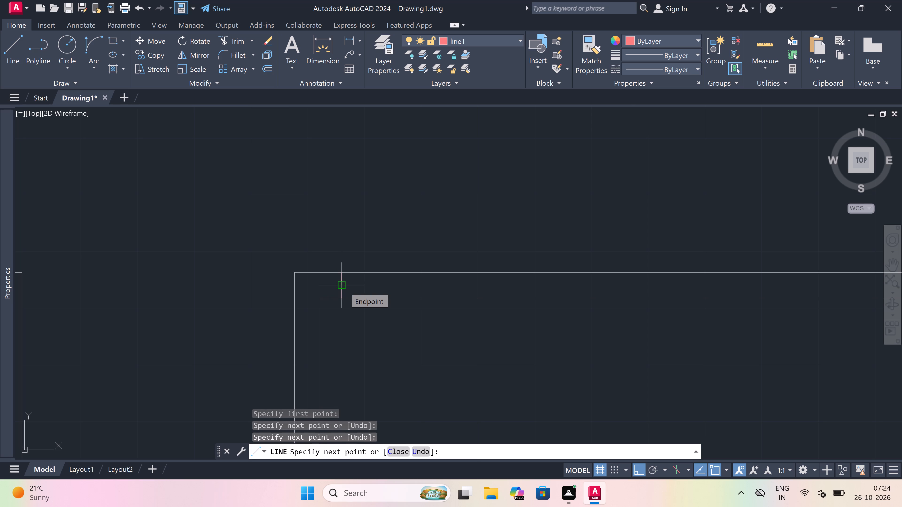
{"action": "left_click", "coordinate": [345, 288]}
{"action": "type", "text": "2\""}
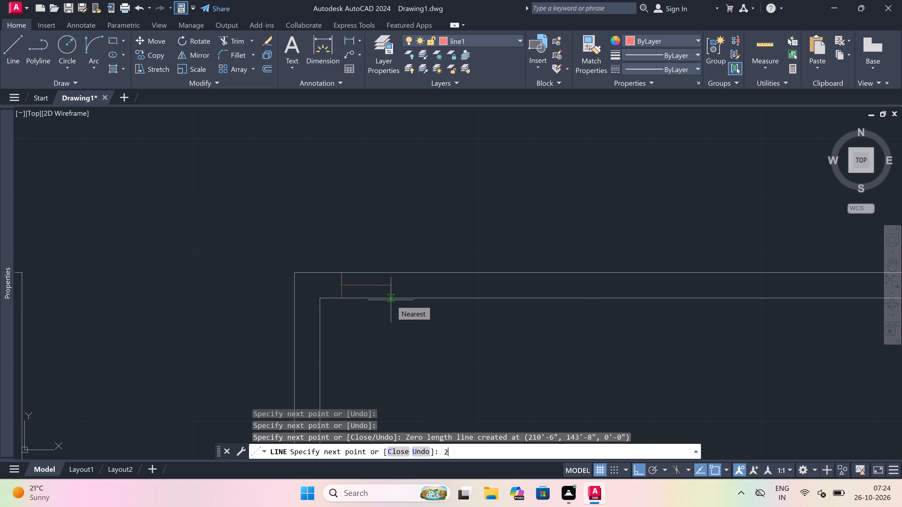
{"action": "key", "text": "space"}
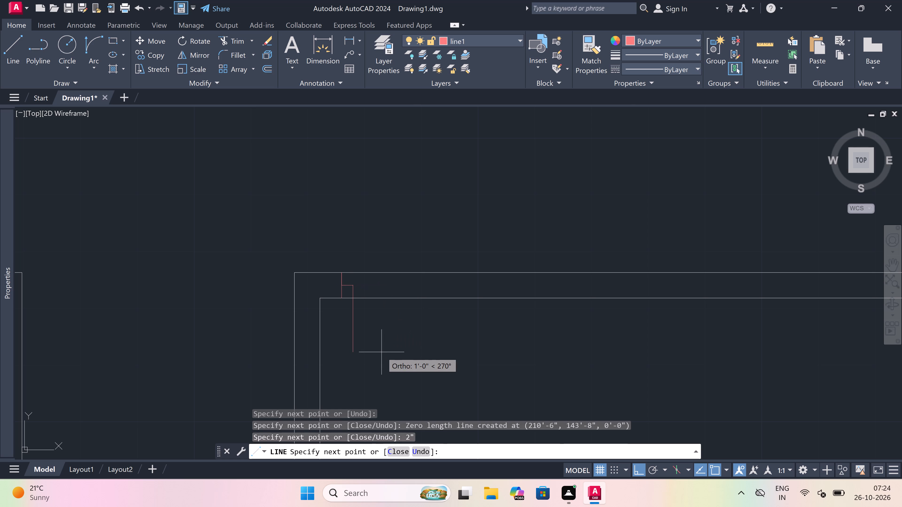
{"action": "type", "text": "3'"}
{"action": "key", "text": "space"}
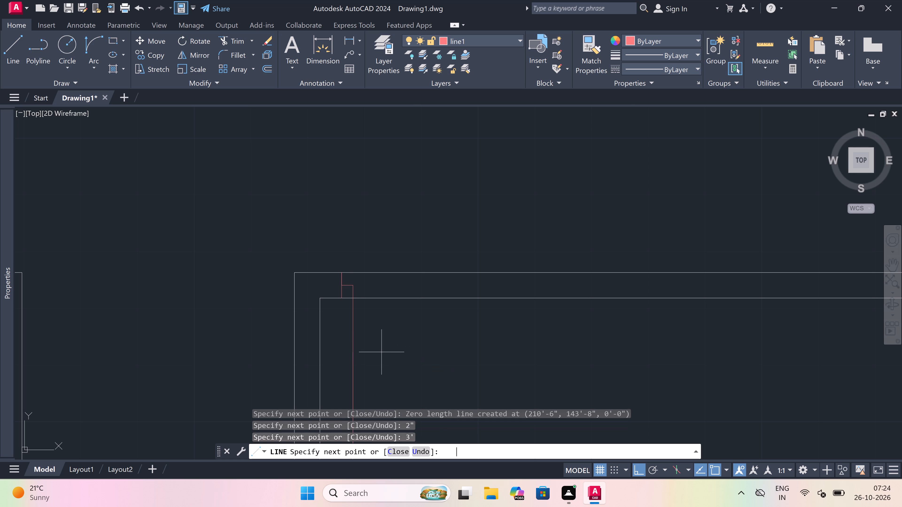
{"action": "key", "text": "Escape"}
Draw the east jamb line across the same wall and start its stop from the midpoint toward the opening.
{"action": "key", "text": "space"}
{"action": "scroll", "coordinate": [444, 266], "scroll_direction": "down", "scroll_amount": 3}
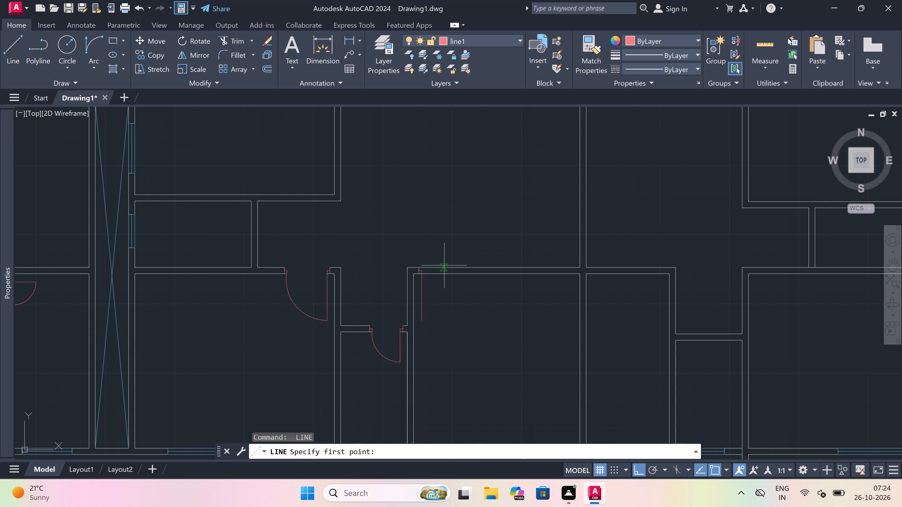
{"action": "scroll", "coordinate": [465, 274], "scroll_direction": "up", "scroll_amount": 3}
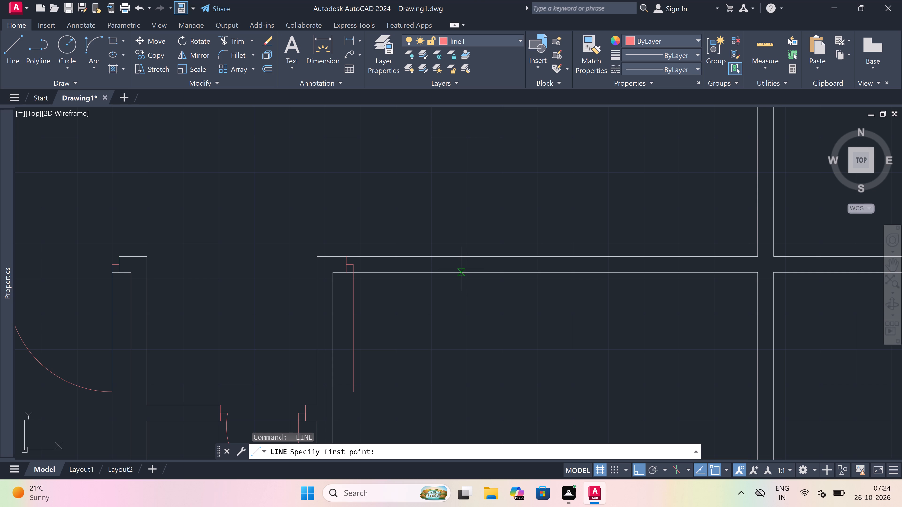
{"action": "left_click", "coordinate": [459, 270]}
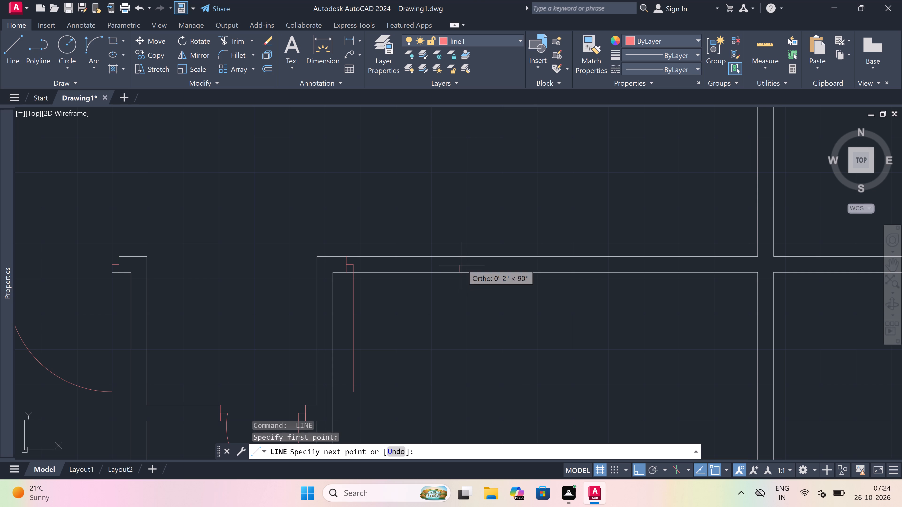
{"action": "left_click", "coordinate": [462, 258]}
{"action": "left_click", "coordinate": [464, 263]}
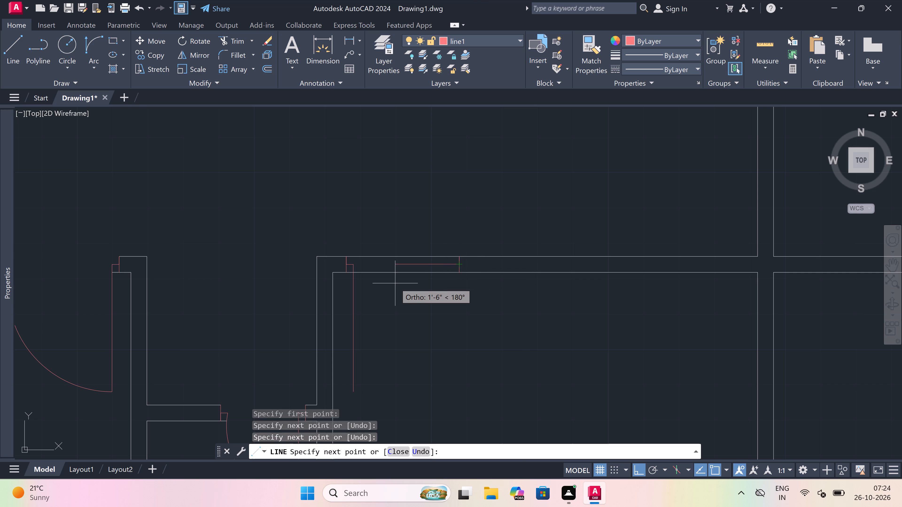
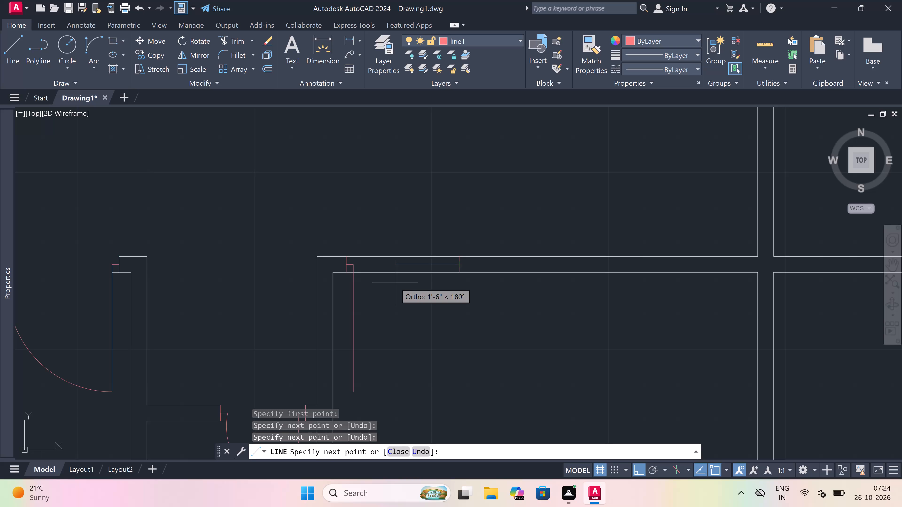
Finish the east jamb's stop at 2" toward the opening in the large room's north wall.
{"action": "type", "text": "2\""}
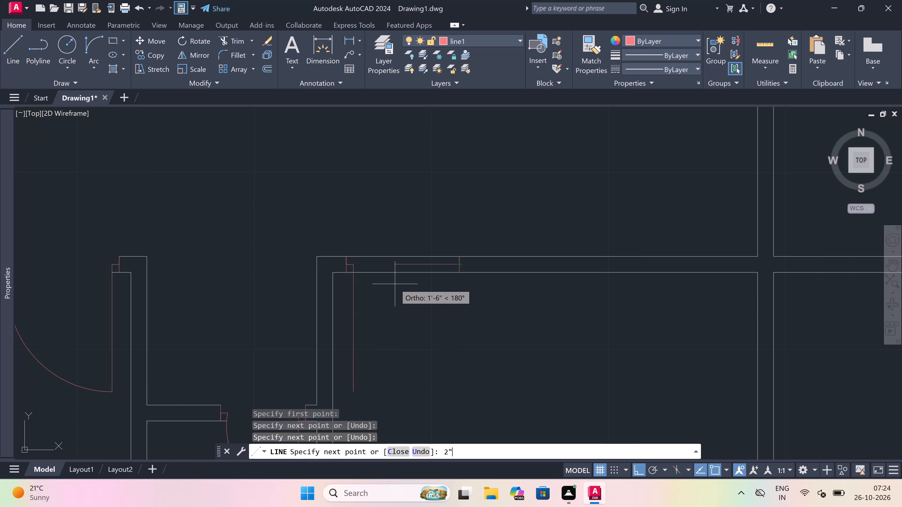
{"action": "key", "text": "space"}
{"action": "key", "text": "Escape"}
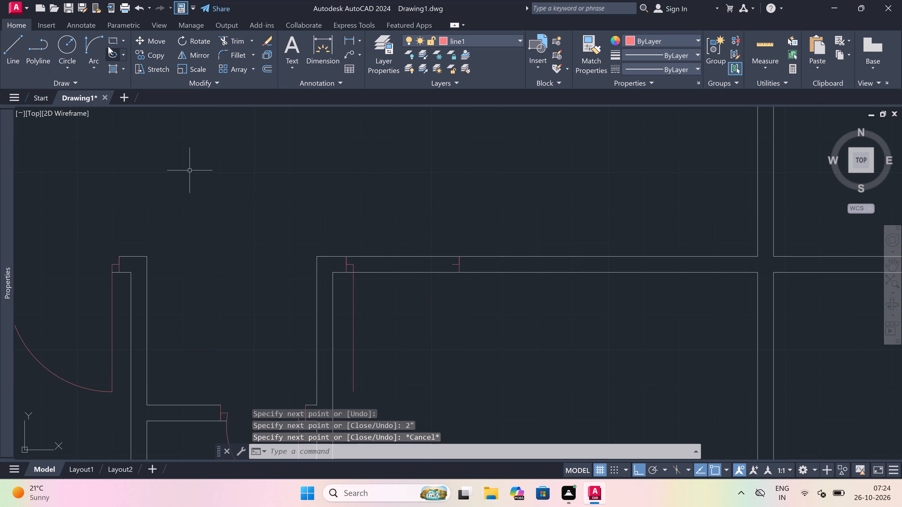
Draw the door swing arc from the south end of the 3' leaf to the east jamb's stop.
{"action": "left_click_drag", "start_coordinate": [87, 39], "coordinate": [92, 39]}
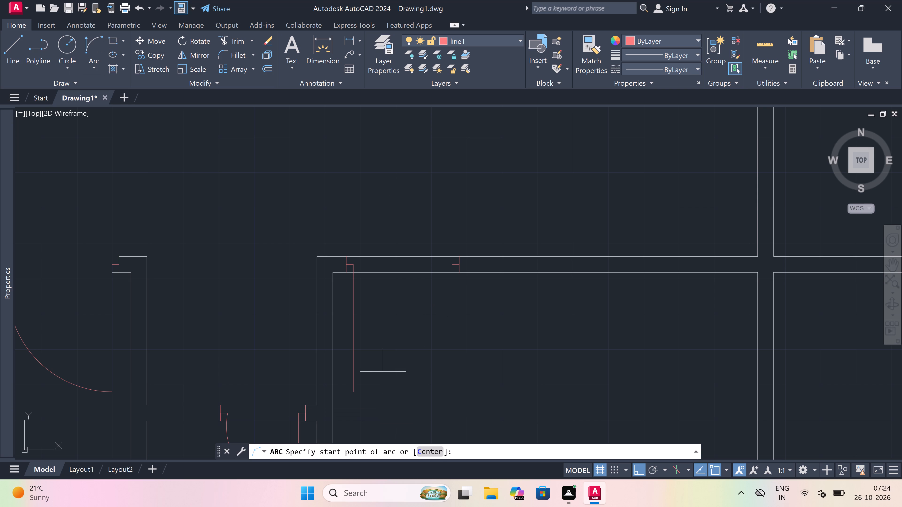
{"action": "left_click_drag", "start_coordinate": [354, 391], "coordinate": [381, 359]}
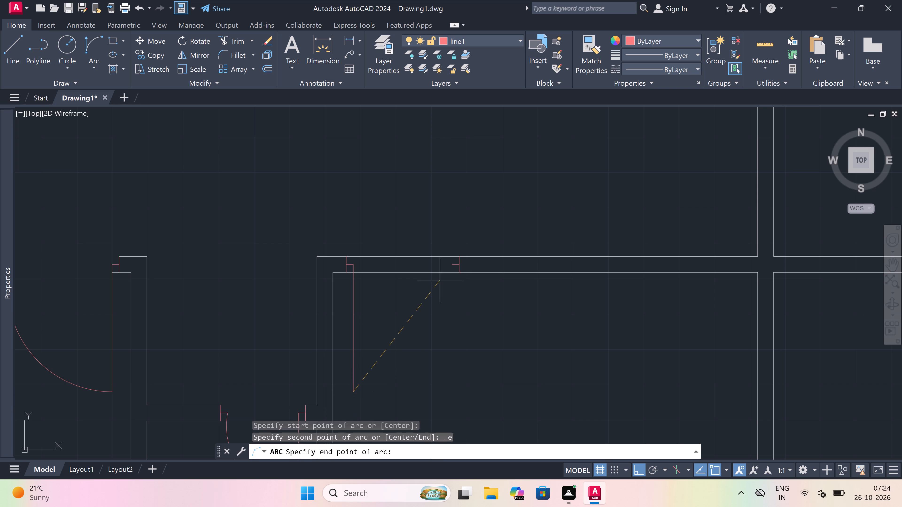
{"action": "left_click", "coordinate": [450, 261]}
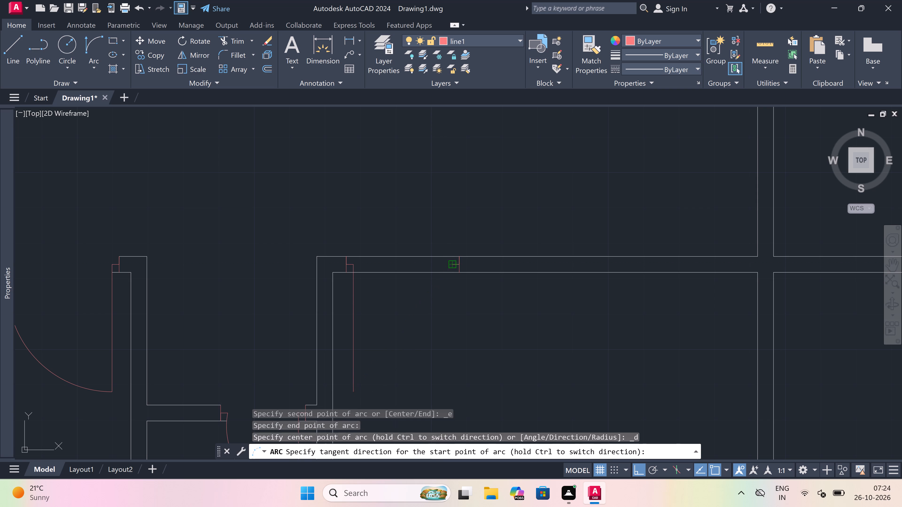
{"action": "left_click", "coordinate": [541, 313]}
Trim both north wall lines between the two jambs of the 3' door to open the doorway.
{"action": "key", "text": "t"}
{"action": "key", "text": "r"}
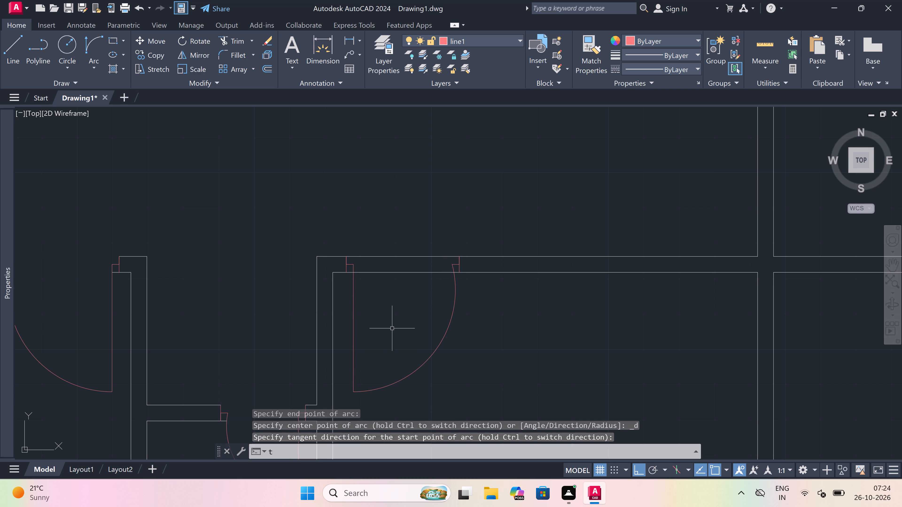
{"action": "key", "text": "space"}
{"action": "left_click", "coordinate": [397, 251]}
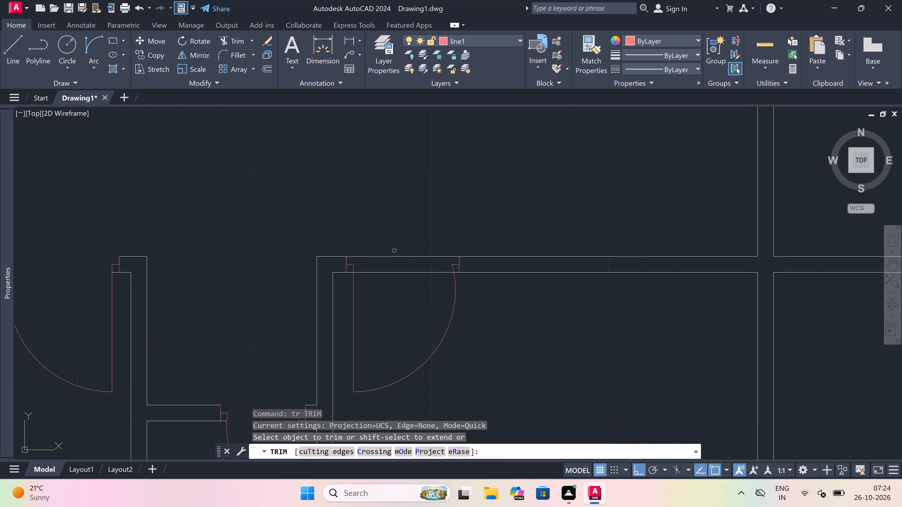
{"action": "left_click", "coordinate": [409, 332]}
{"action": "key", "text": "Escape"}
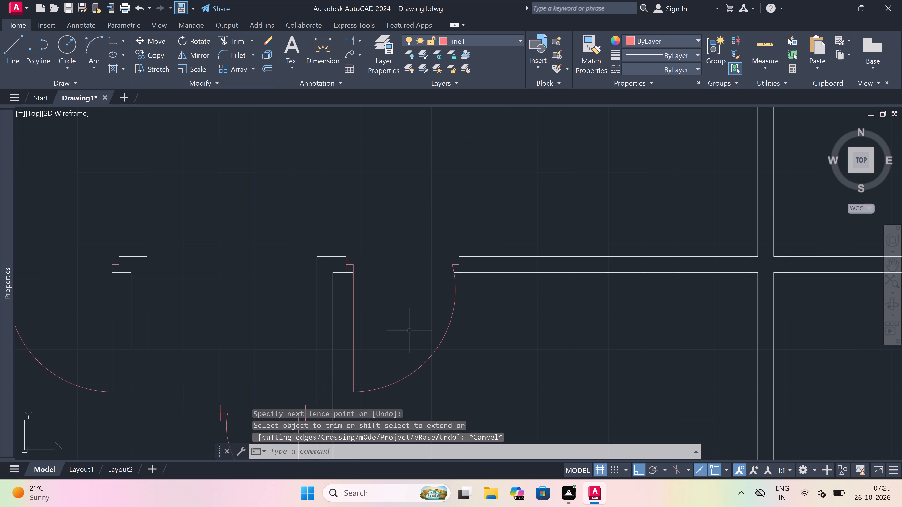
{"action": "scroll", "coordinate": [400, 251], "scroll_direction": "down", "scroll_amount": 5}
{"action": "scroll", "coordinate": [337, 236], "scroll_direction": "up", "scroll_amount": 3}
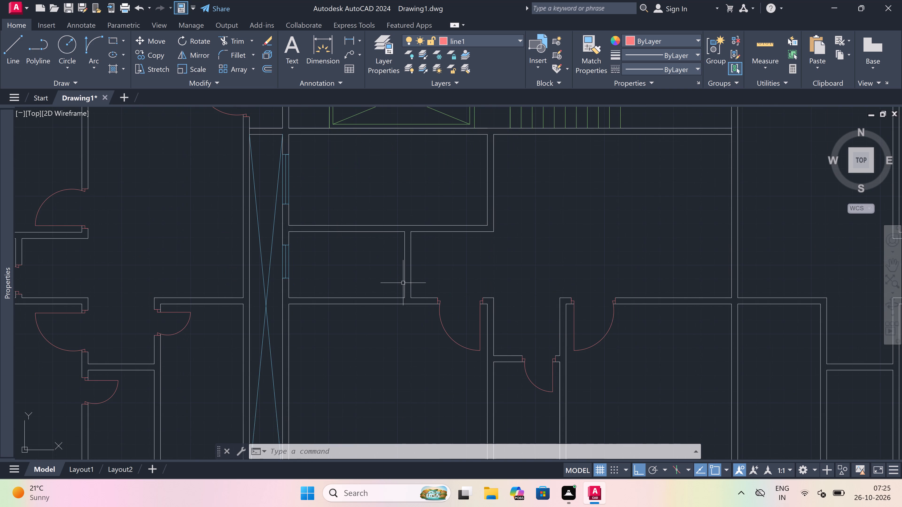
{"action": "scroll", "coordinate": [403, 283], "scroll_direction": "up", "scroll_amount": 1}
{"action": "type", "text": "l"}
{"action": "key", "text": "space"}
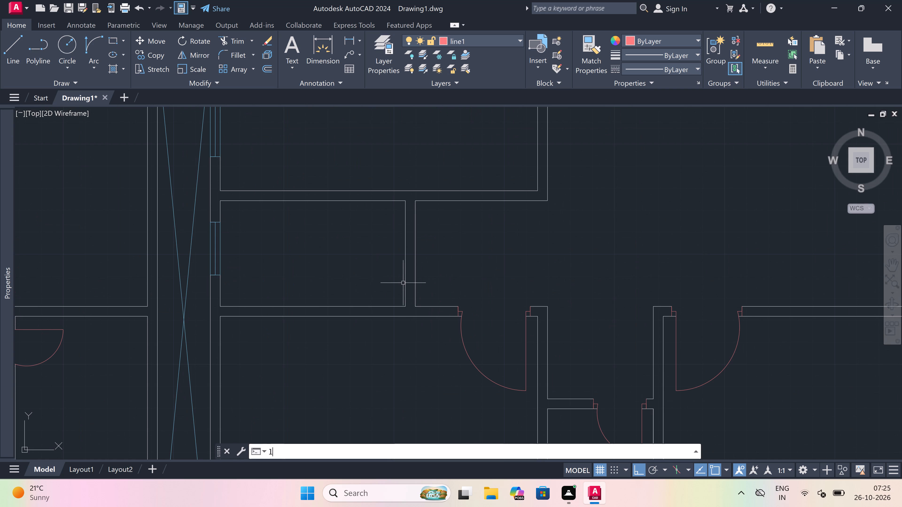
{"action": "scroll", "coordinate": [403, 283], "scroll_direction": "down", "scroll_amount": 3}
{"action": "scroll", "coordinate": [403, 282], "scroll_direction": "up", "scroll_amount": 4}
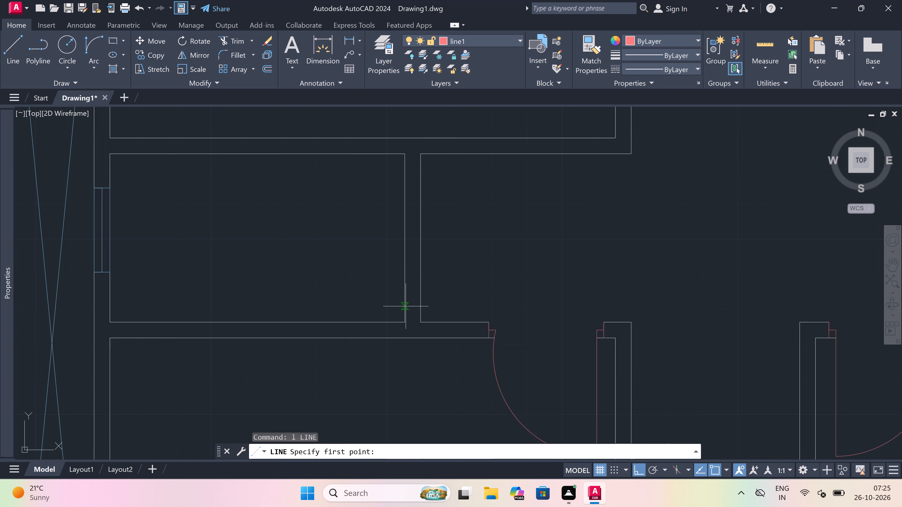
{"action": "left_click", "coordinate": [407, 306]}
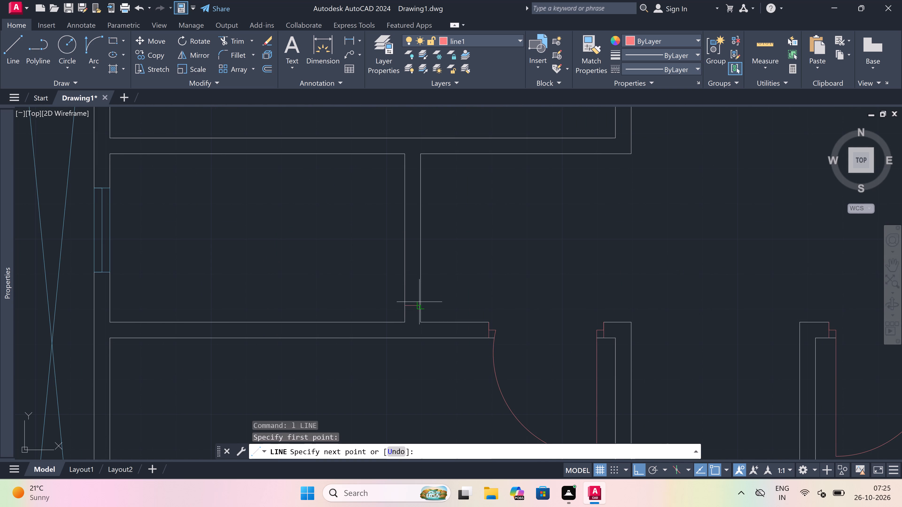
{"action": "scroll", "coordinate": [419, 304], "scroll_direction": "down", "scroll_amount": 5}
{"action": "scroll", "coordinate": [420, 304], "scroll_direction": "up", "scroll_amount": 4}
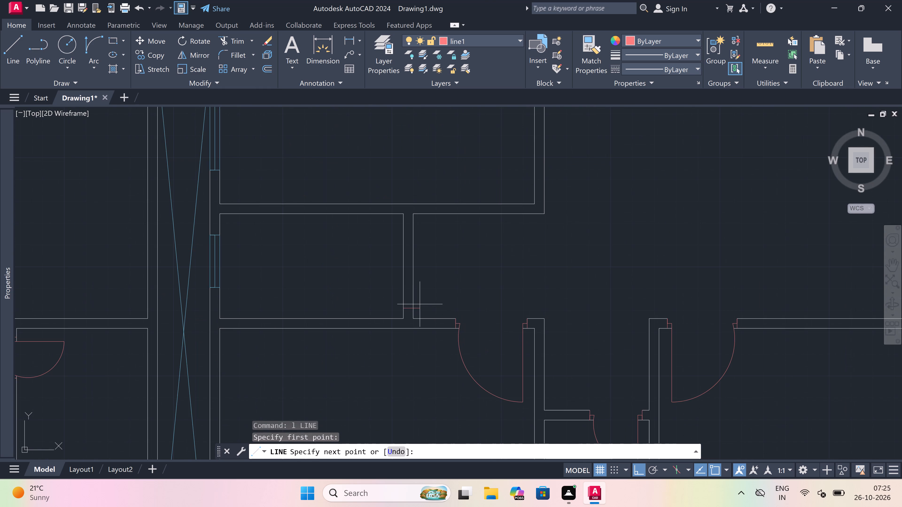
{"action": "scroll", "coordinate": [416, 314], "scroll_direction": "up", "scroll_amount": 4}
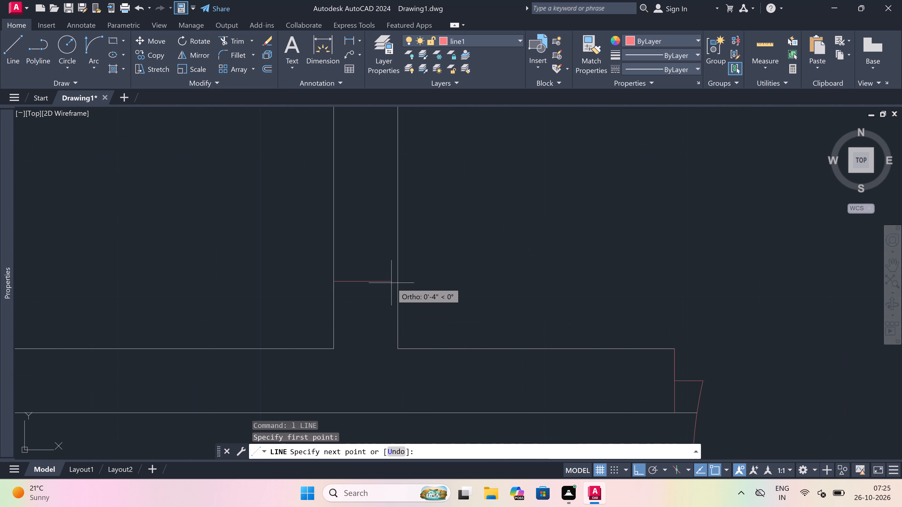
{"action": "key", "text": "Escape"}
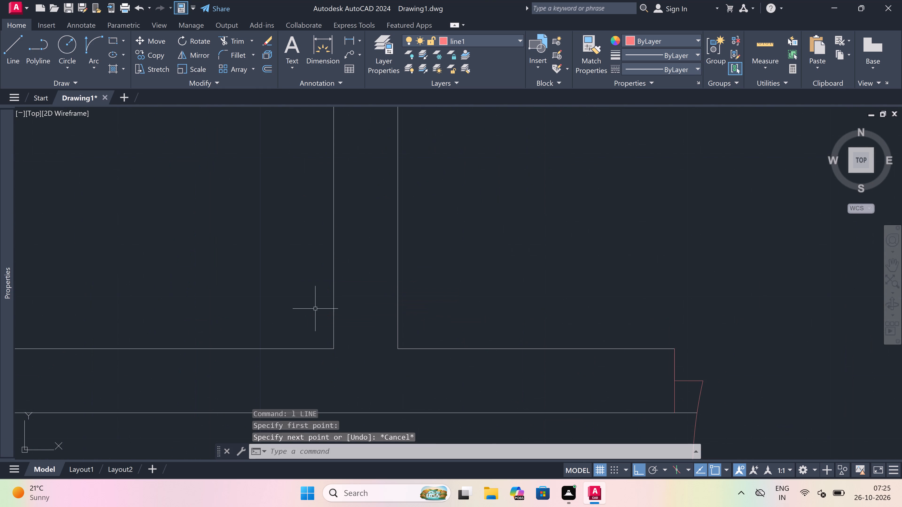
Across the small windowed room's east wall, near its south corner, draw a jamb with a 2" stop running north and a 2' leaf running west.
{"action": "key", "text": "space"}
{"action": "left_click_drag", "start_coordinate": [333, 311], "coordinate": [354, 310]}
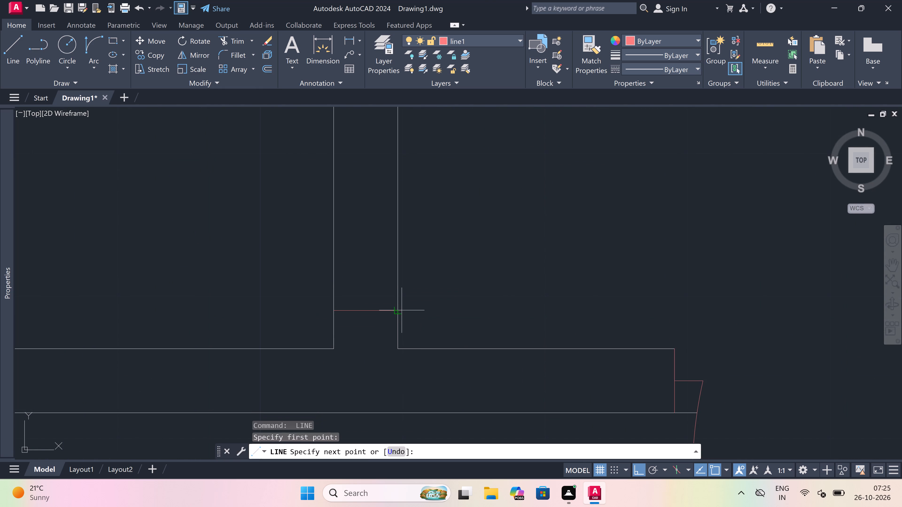
{"action": "left_click", "coordinate": [399, 311]}
{"action": "left_click_drag", "start_coordinate": [362, 310], "coordinate": [363, 304]}
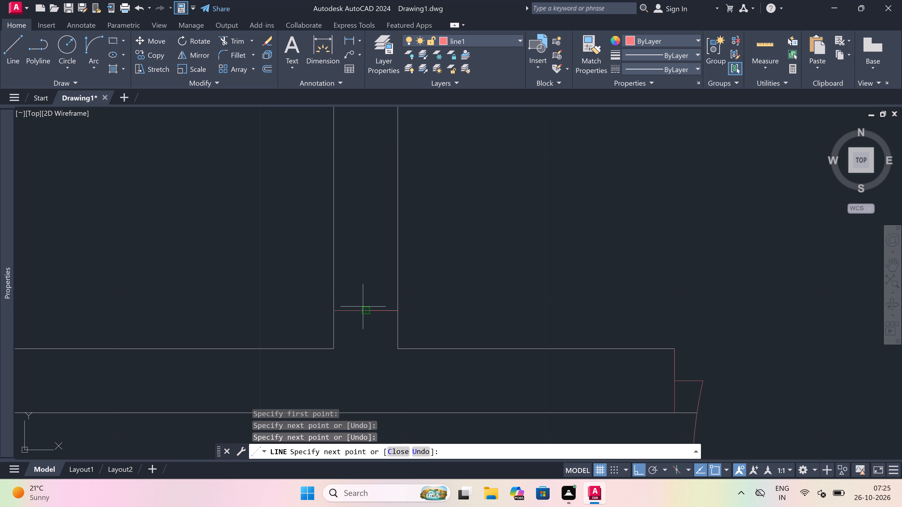
{"action": "type", "text": "2\""}
{"action": "key", "text": "space"}
{"action": "type", "text": "2'"}
{"action": "key", "text": "space"}
{"action": "key", "text": "Escape"}
Draw the north jamb line across the same east wall with a 2" stop running south from its midpoint.
{"action": "key", "text": "space"}
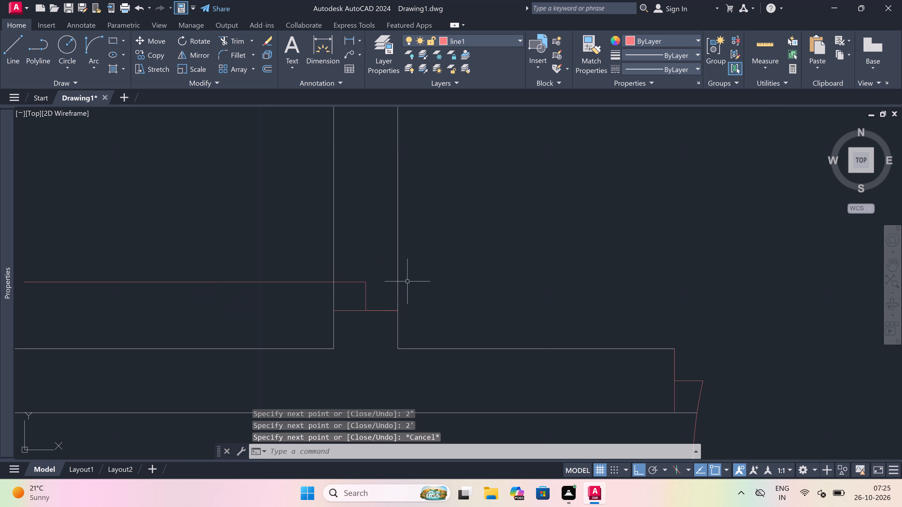
{"action": "scroll", "coordinate": [440, 299], "scroll_direction": "down", "scroll_amount": 5}
{"action": "scroll", "coordinate": [421, 267], "scroll_direction": "up", "scroll_amount": 3}
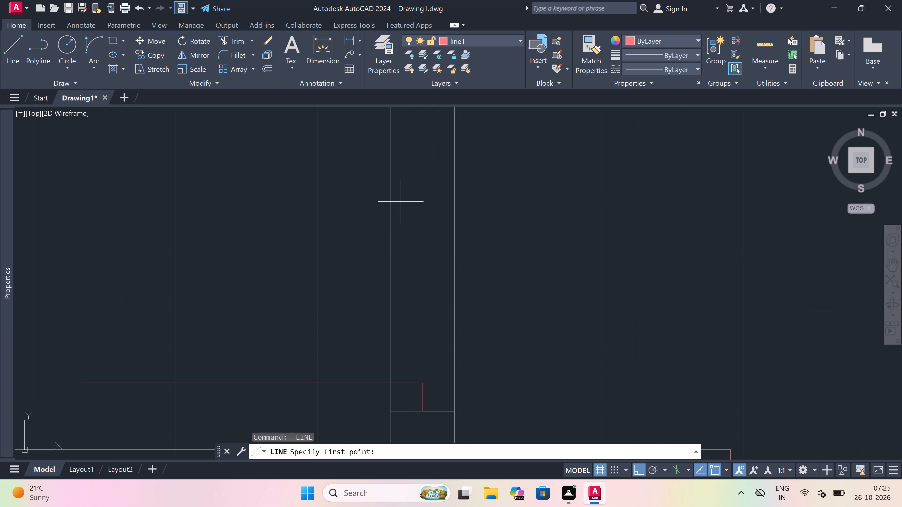
{"action": "scroll", "coordinate": [396, 177], "scroll_direction": "down", "scroll_amount": 2}
{"action": "left_click", "coordinate": [395, 169]}
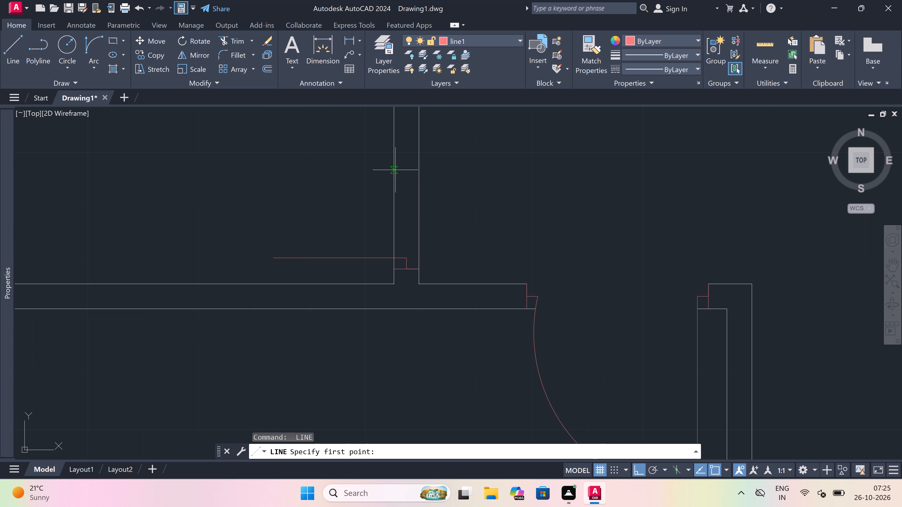
{"action": "left_click", "coordinate": [414, 172]}
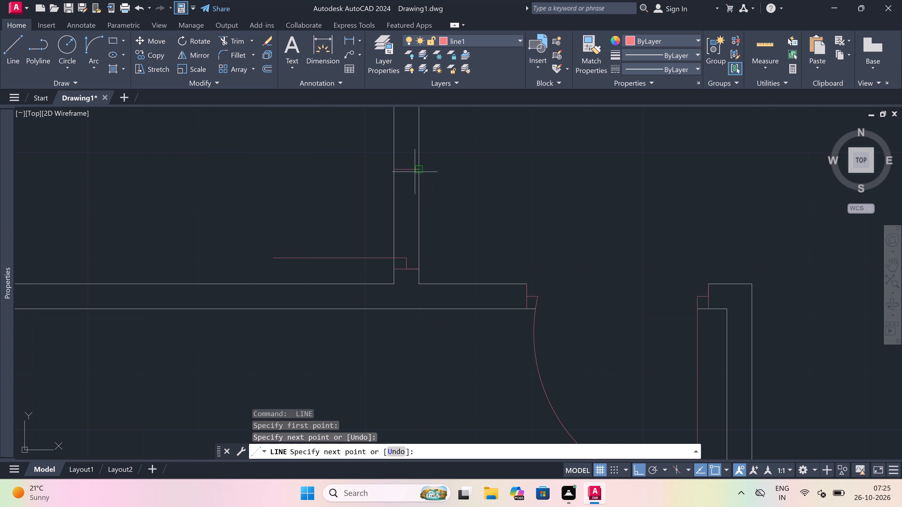
{"action": "left_click_drag", "start_coordinate": [412, 170], "coordinate": [411, 174]}
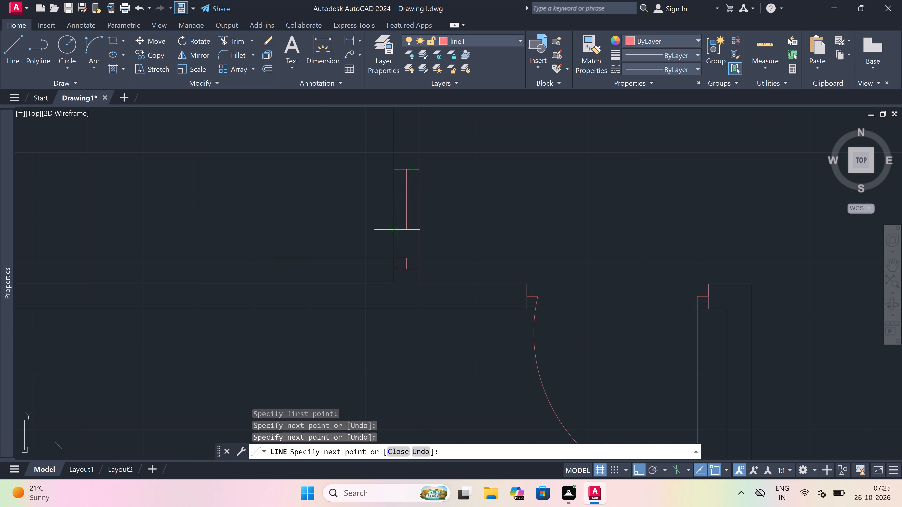
{"action": "key", "text": "2"}
{"action": "type", "text": "\""}
{"action": "key", "text": "space"}
{"action": "key", "text": "Escape"}
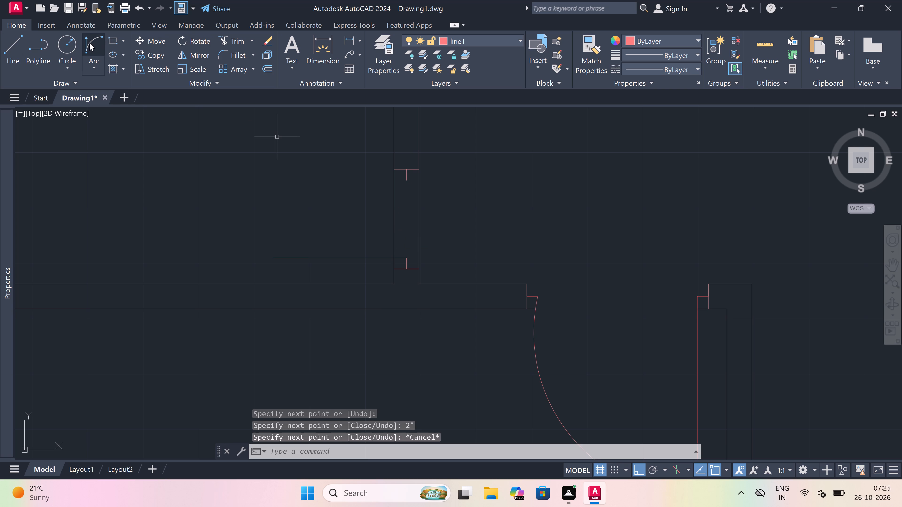
Draw the door swing arc from the west end of the 2' leaf to the north jamb's stop.
{"action": "left_click_drag", "start_coordinate": [89, 43], "coordinate": [94, 42]}
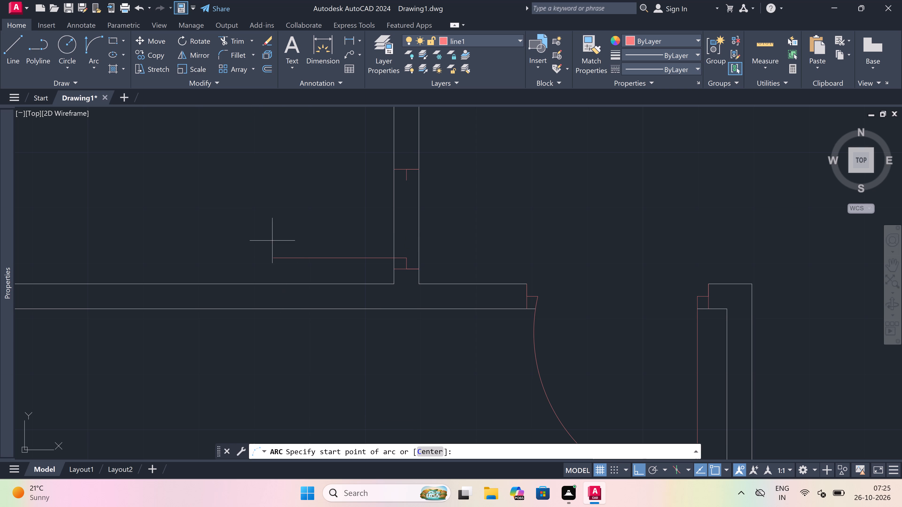
{"action": "left_click_drag", "start_coordinate": [270, 256], "coordinate": [295, 238]}
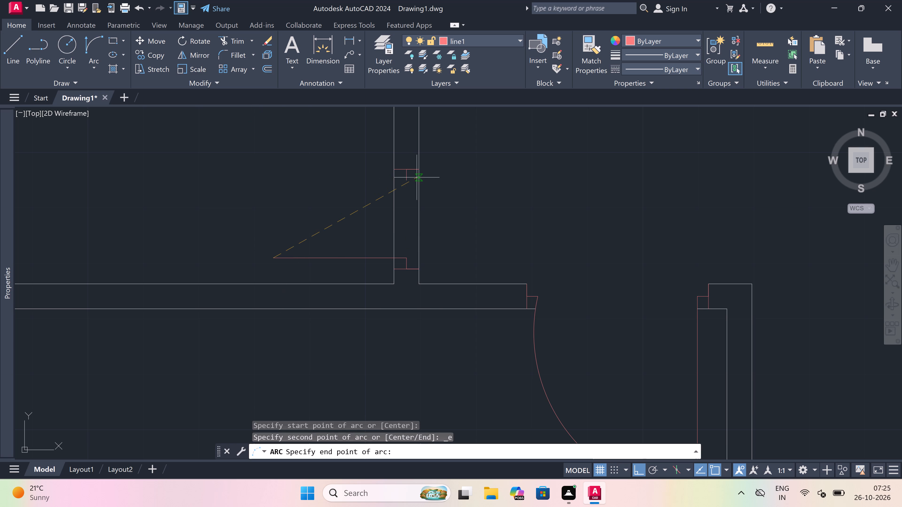
{"action": "left_click", "coordinate": [408, 178]}
{"action": "left_click_drag", "start_coordinate": [316, 161], "coordinate": [319, 162]}
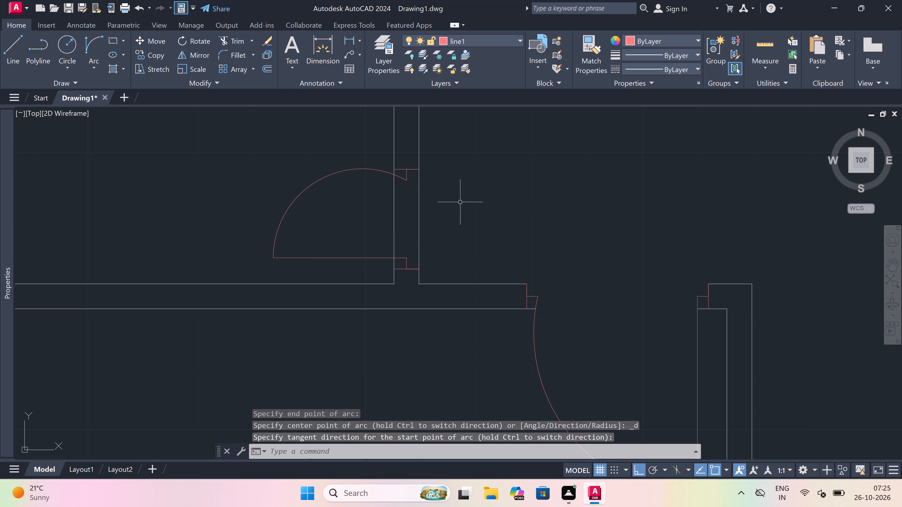
Trim both east wall lines between the small room door's two jambs to open the doorway.
{"action": "key", "text": "t"}
{"action": "key", "text": "r"}
{"action": "key", "text": "space"}
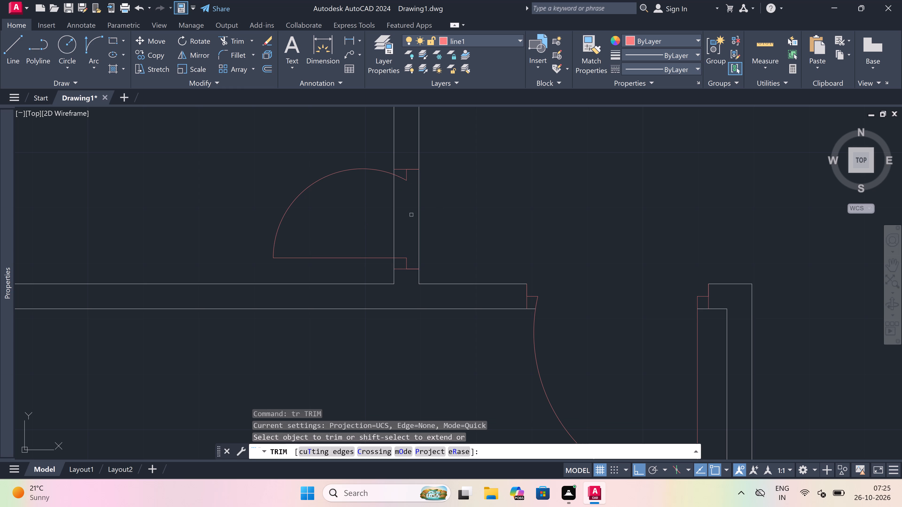
{"action": "left_click_drag", "start_coordinate": [377, 215], "coordinate": [383, 215]}
{"action": "left_click", "coordinate": [470, 217]}
{"action": "key", "text": "Escape"}
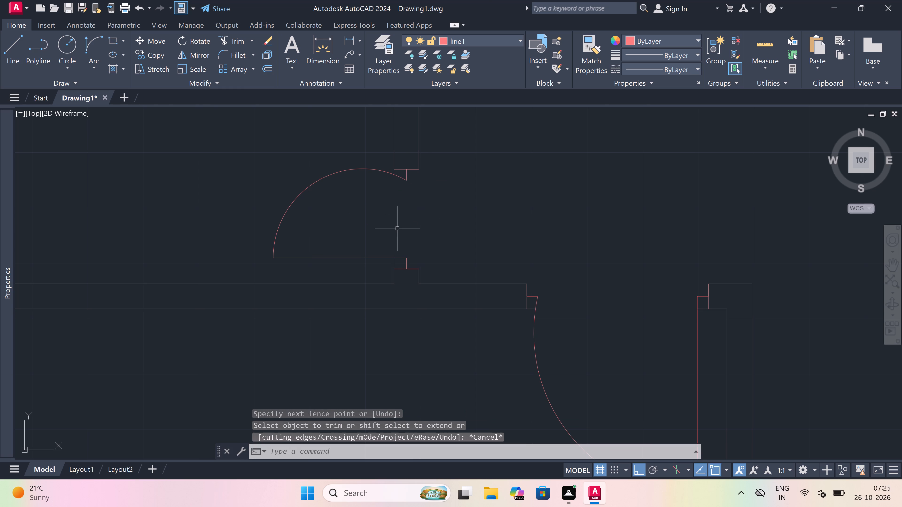
Across the south wall of the room below the staircase, near its east corner, draw a jamb with a 2" stop running west and a 2' leaf running north.
{"action": "scroll", "coordinate": [397, 228], "scroll_direction": "down", "scroll_amount": 4}
{"action": "scroll", "coordinate": [400, 202], "scroll_direction": "down", "scroll_amount": 3}
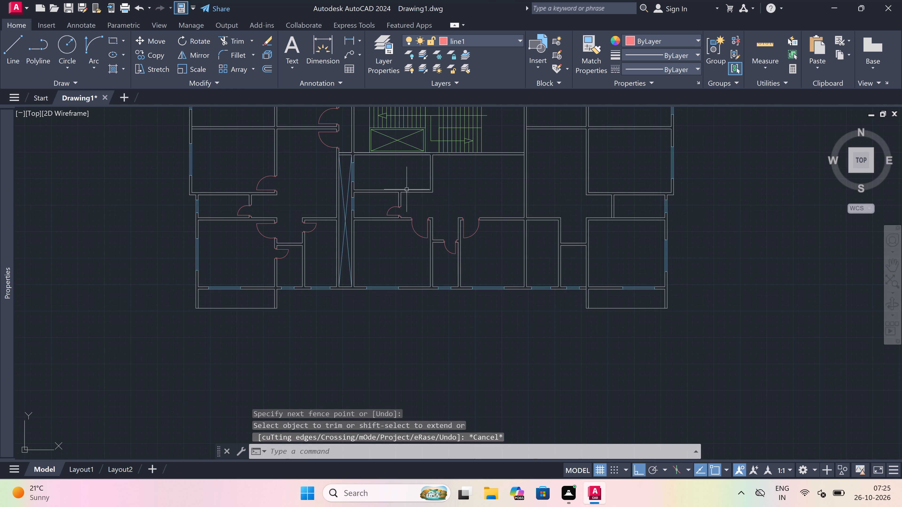
{"action": "scroll", "coordinate": [417, 178], "scroll_direction": "up", "scroll_amount": 1}
{"action": "type", "text": "l"}
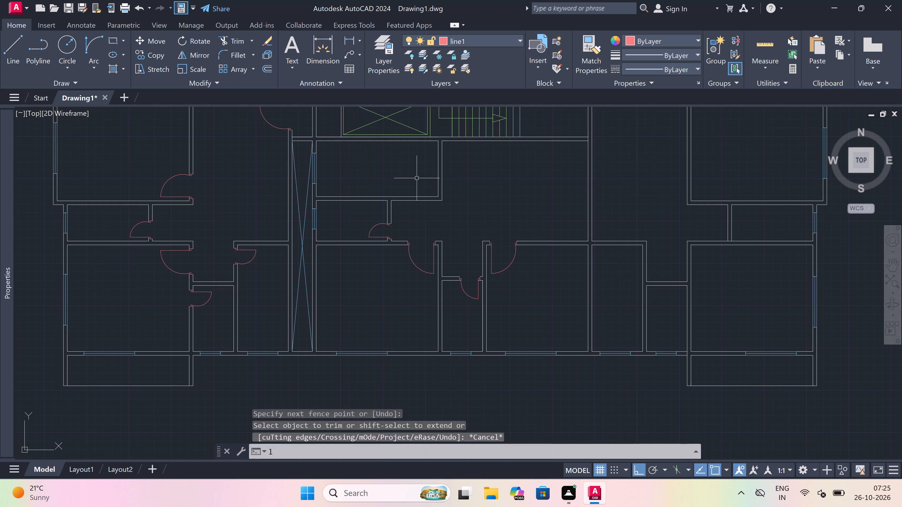
{"action": "key", "text": "space"}
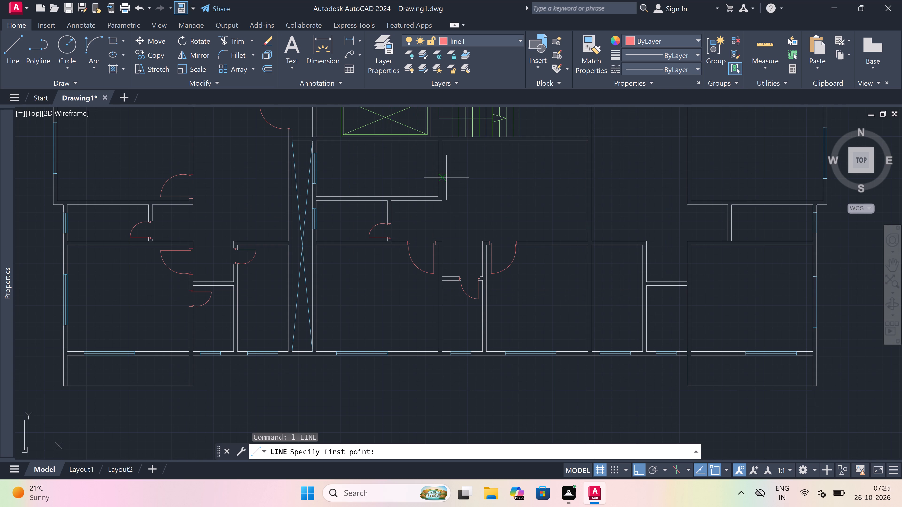
{"action": "scroll", "coordinate": [442, 225], "scroll_direction": "down", "scroll_amount": 1}
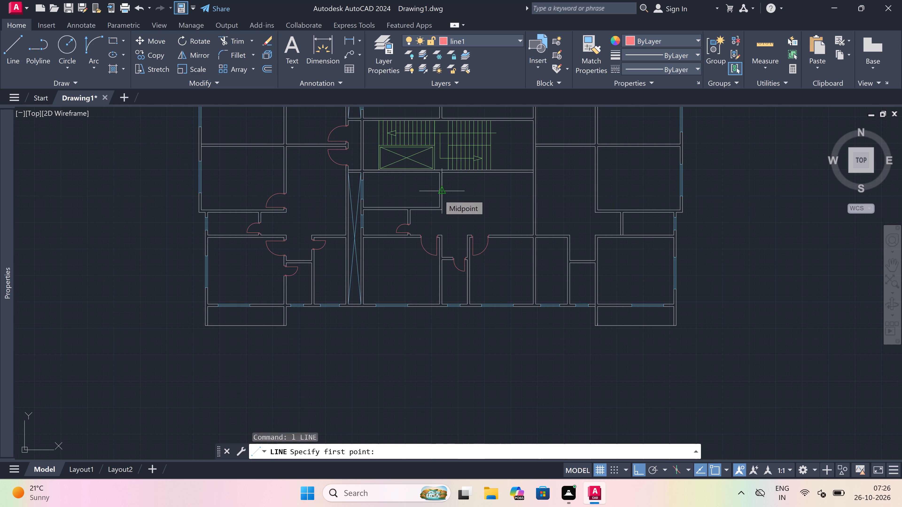
{"action": "scroll", "coordinate": [439, 195], "scroll_direction": "up", "scroll_amount": 2}
{"action": "scroll", "coordinate": [431, 230], "scroll_direction": "up", "scroll_amount": 2}
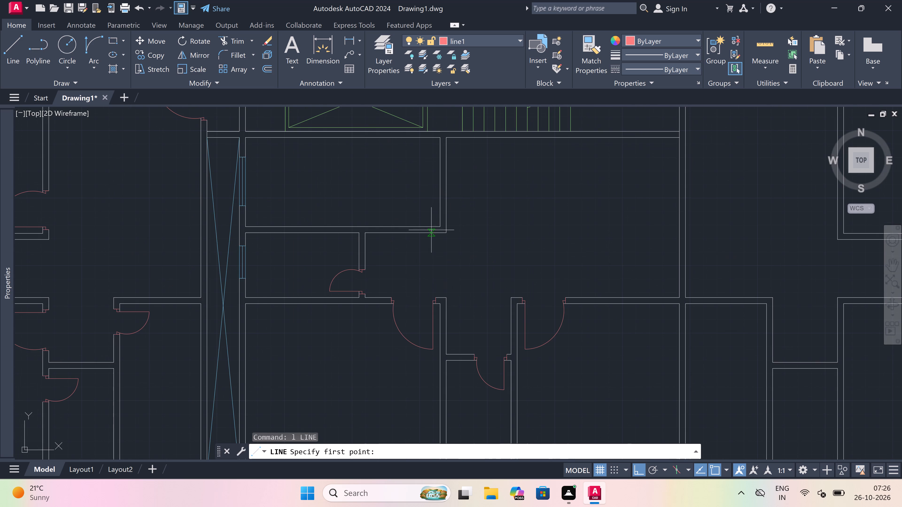
{"action": "left_click", "coordinate": [442, 222]}
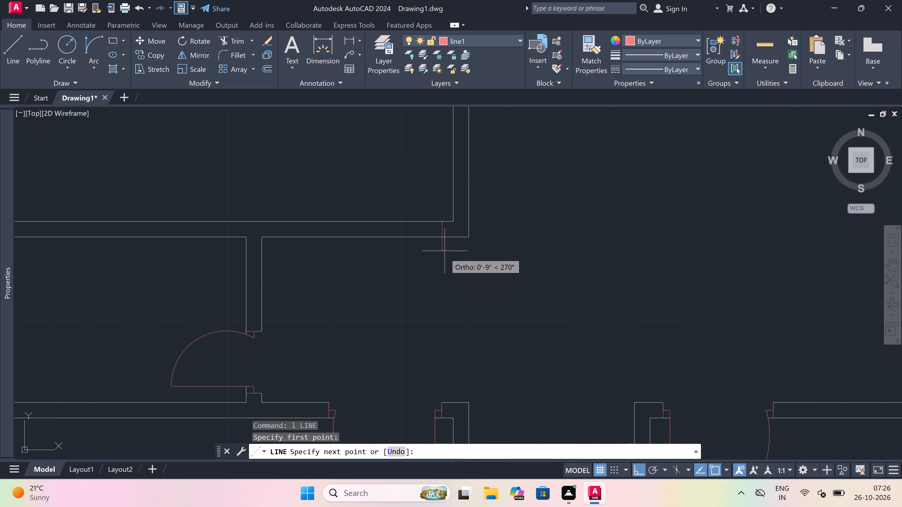
{"action": "scroll", "coordinate": [443, 248], "scroll_direction": "up", "scroll_amount": 2}
{"action": "left_click", "coordinate": [442, 222]}
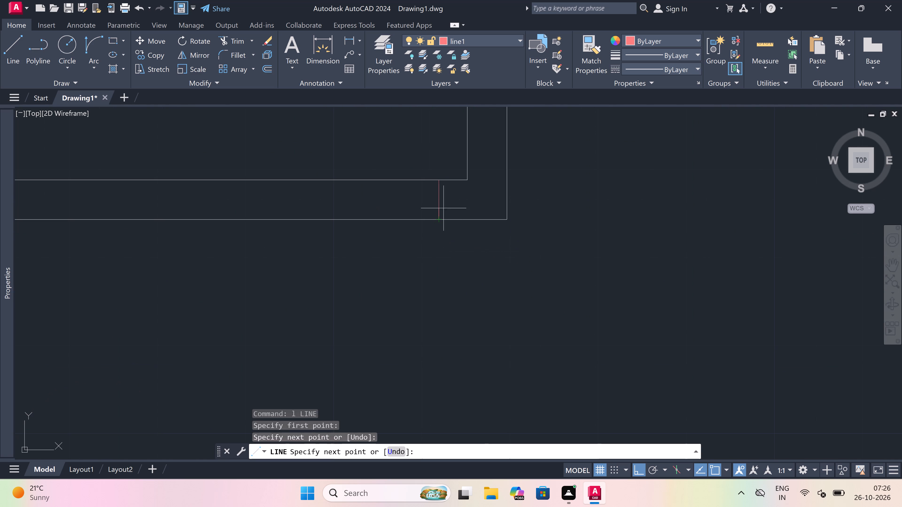
{"action": "left_click", "coordinate": [439, 202]}
{"action": "type", "text": "2\""}
{"action": "key", "text": "space"}
{"action": "scroll", "coordinate": [443, 208], "scroll_direction": "down", "scroll_amount": 3}
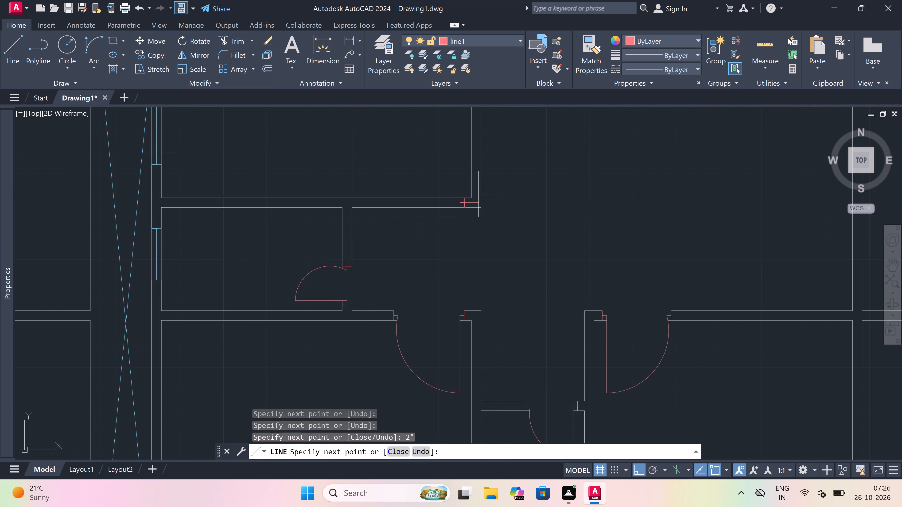
{"action": "scroll", "coordinate": [468, 182], "scroll_direction": "up", "scroll_amount": 4}
{"action": "type", "text": "2'"}
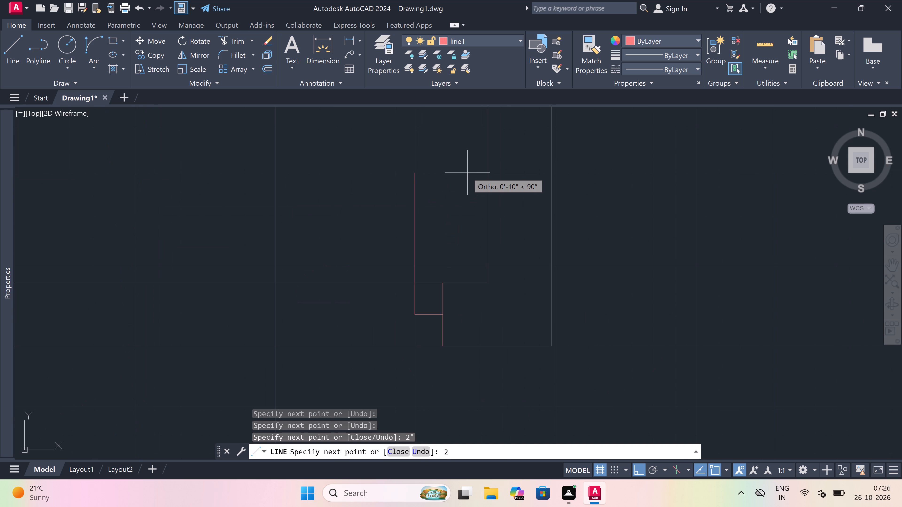
{"action": "key", "text": "space"}
{"action": "key", "text": "Escape"}
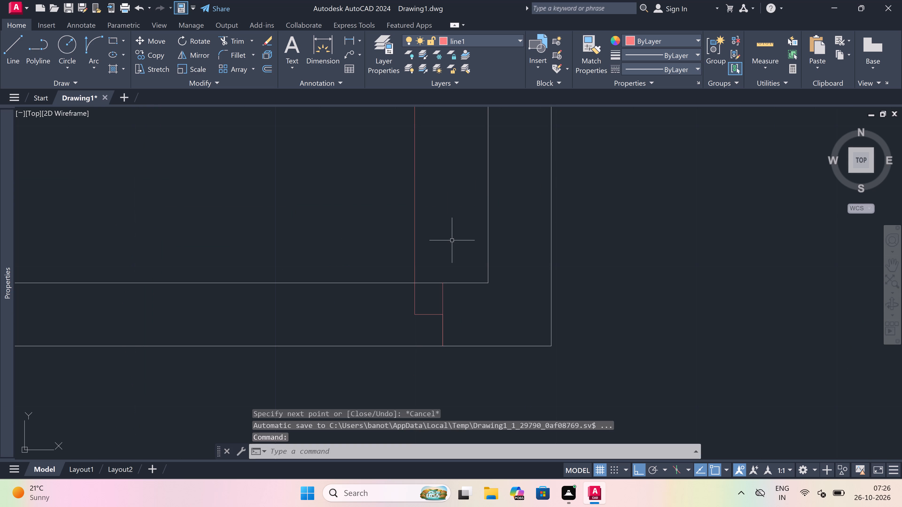
Draw the west jamb line across the same south wall with a 2" stop running east from its midpoint.
{"action": "key", "text": "space"}
{"action": "scroll", "coordinate": [450, 244], "scroll_direction": "down", "scroll_amount": 5}
{"action": "scroll", "coordinate": [382, 245], "scroll_direction": "up", "scroll_amount": 2}
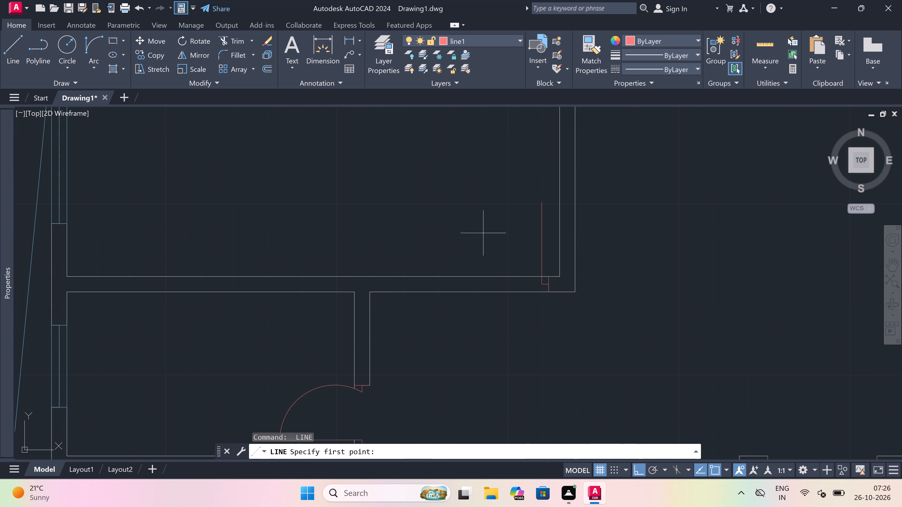
{"action": "scroll", "coordinate": [494, 233], "scroll_direction": "up", "scroll_amount": 1}
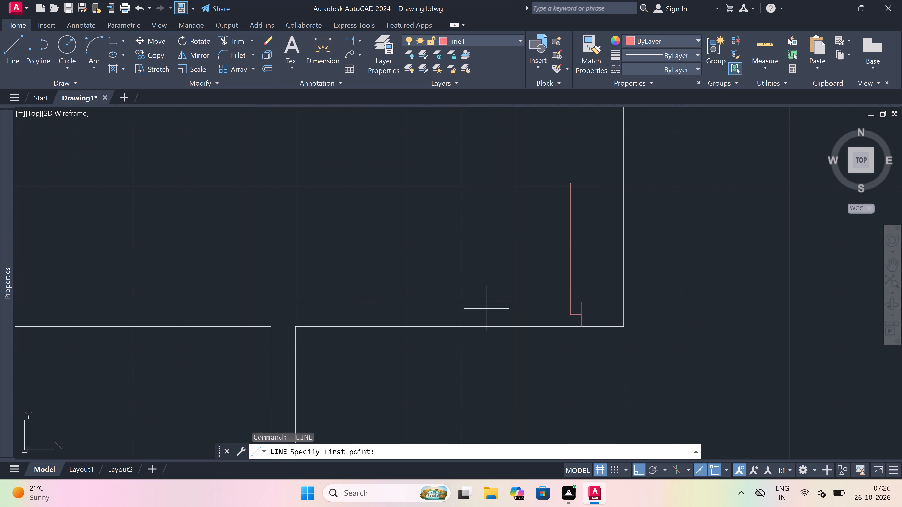
{"action": "left_click", "coordinate": [467, 300]}
{"action": "left_click", "coordinate": [465, 323]}
{"action": "left_click_drag", "start_coordinate": [466, 317], "coordinate": [478, 314]}
{"action": "type", "text": "2\""}
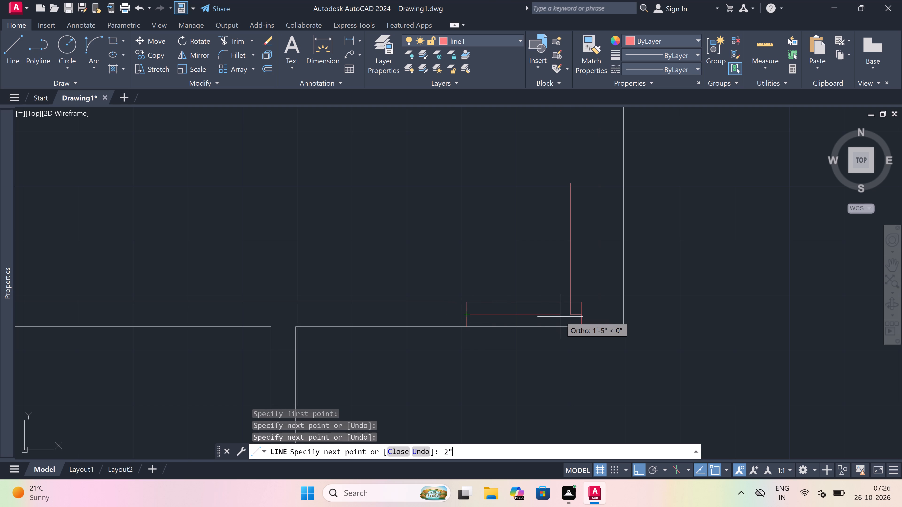
{"action": "key", "text": "space"}
{"action": "key", "text": "Escape"}
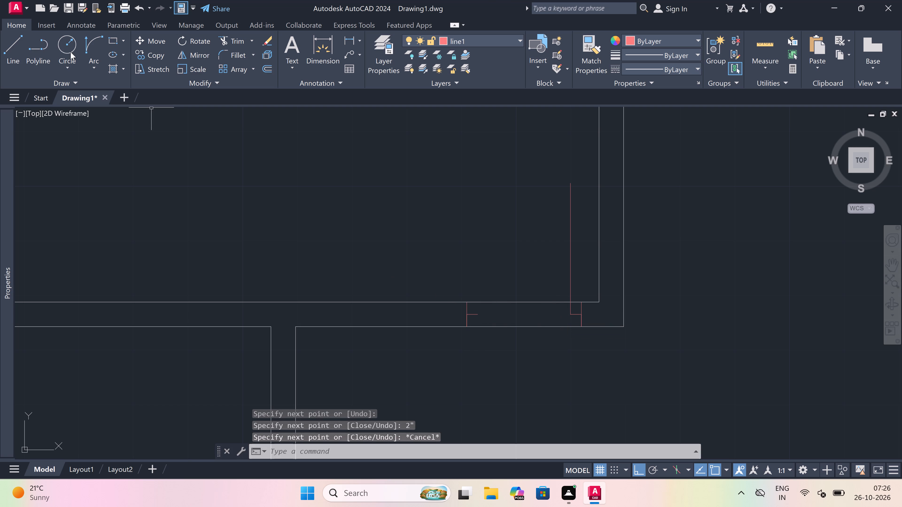
Draw the door swing arc from the north end of the 2' leaf to the west jamb's stop.
{"action": "left_click", "coordinate": [93, 49]}
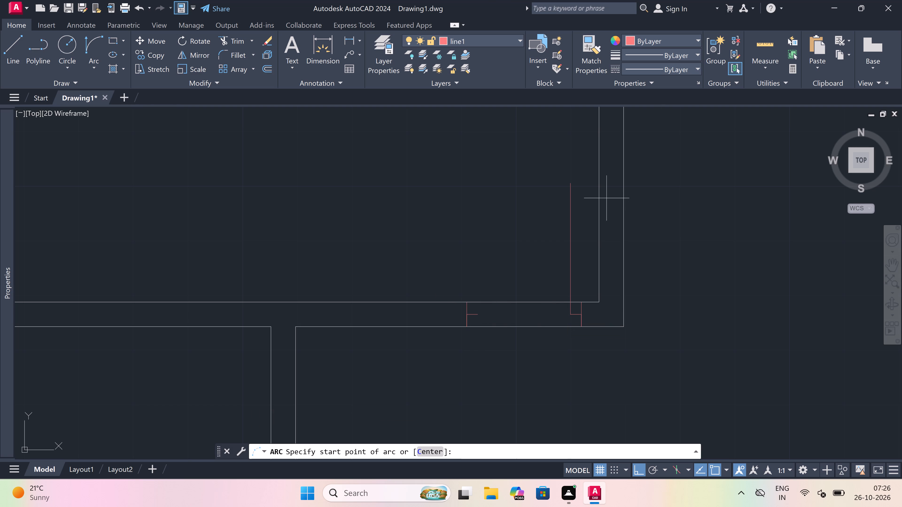
{"action": "left_click_drag", "start_coordinate": [570, 182], "coordinate": [568, 186]}
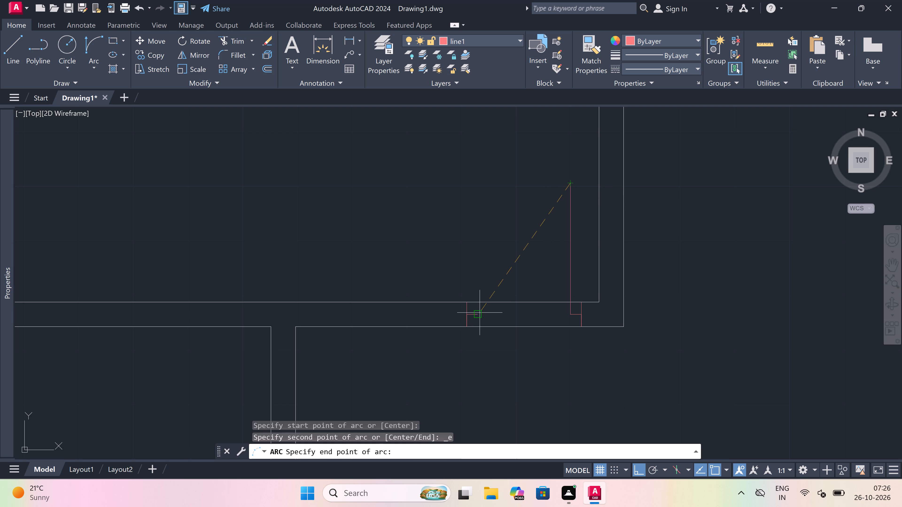
{"action": "left_click_drag", "start_coordinate": [480, 311], "coordinate": [480, 302]}
{"action": "left_click", "coordinate": [454, 242]}
Trim both south wall lines between the two new jambs to open the doorway.
{"action": "key", "text": "t"}
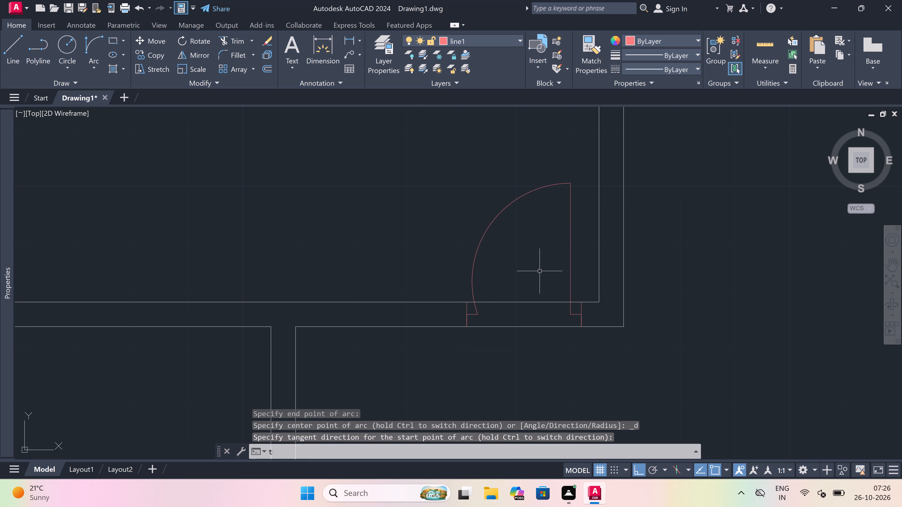
{"action": "key", "text": "r"}
{"action": "left_click", "coordinate": [540, 271]}
{"action": "key", "text": "space"}
{"action": "left_click_drag", "start_coordinate": [528, 353], "coordinate": [529, 347]}
{"action": "left_click", "coordinate": [535, 242]}
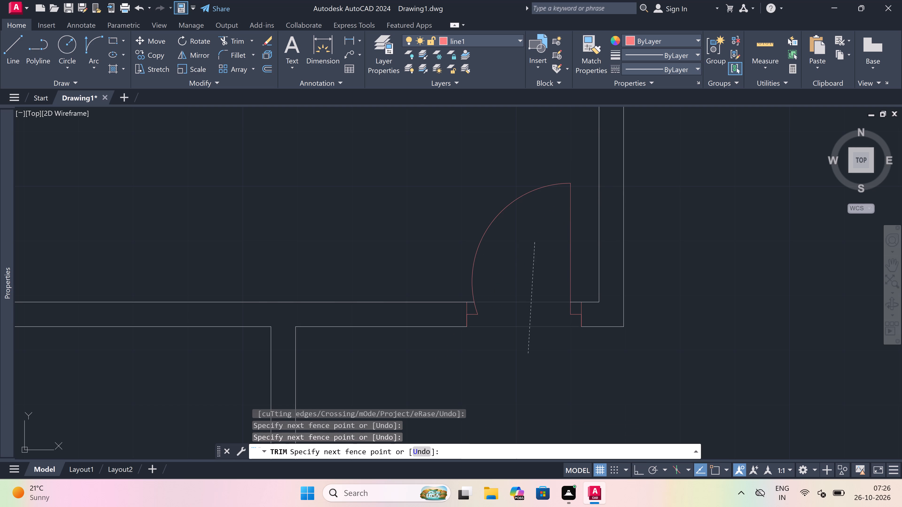
{"action": "key", "text": "Escape"}
Across the staircase's south wall, near its east end, draw a jamb, a 2" stop running west, and a leaf of 2' plus 1' segments running south.
{"action": "scroll", "coordinate": [408, 283], "scroll_direction": "down", "scroll_amount": 5}
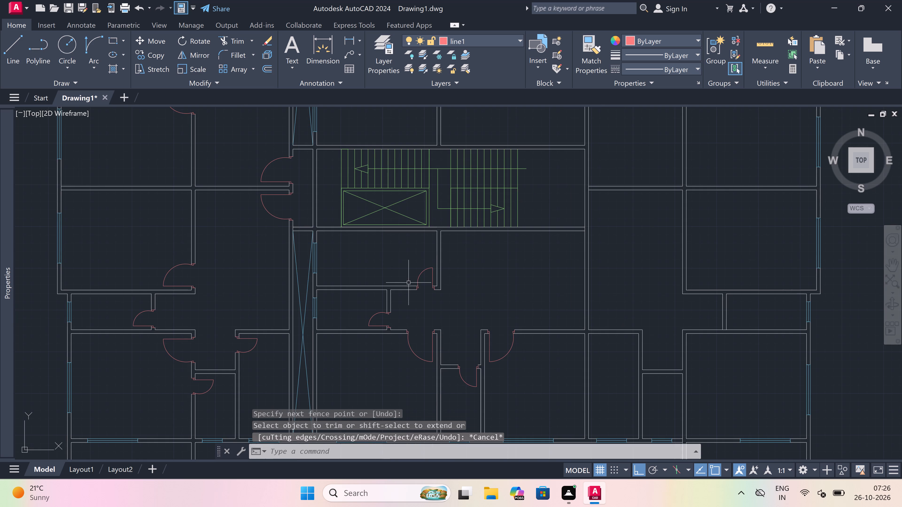
{"action": "key", "text": "l"}
{"action": "key", "text": "space"}
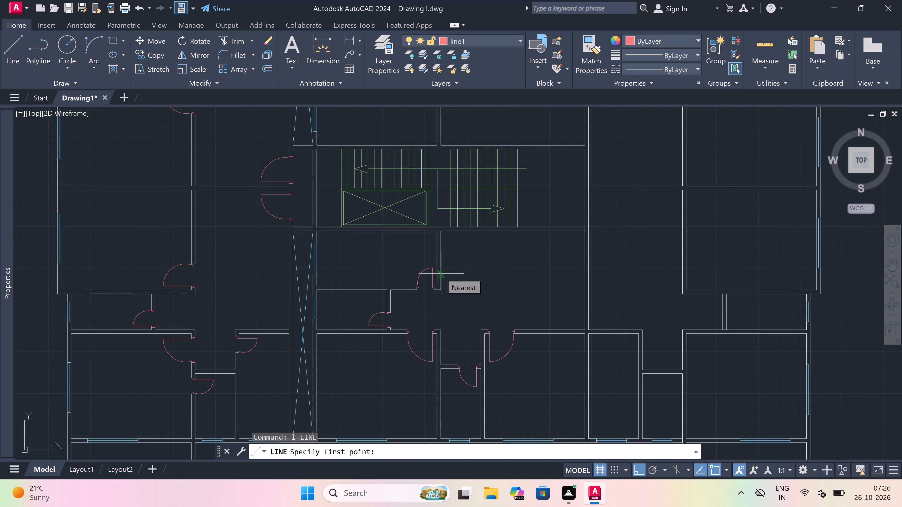
{"action": "scroll", "coordinate": [441, 273], "scroll_direction": "down", "scroll_amount": 2}
{"action": "scroll", "coordinate": [534, 239], "scroll_direction": "up", "scroll_amount": 2}
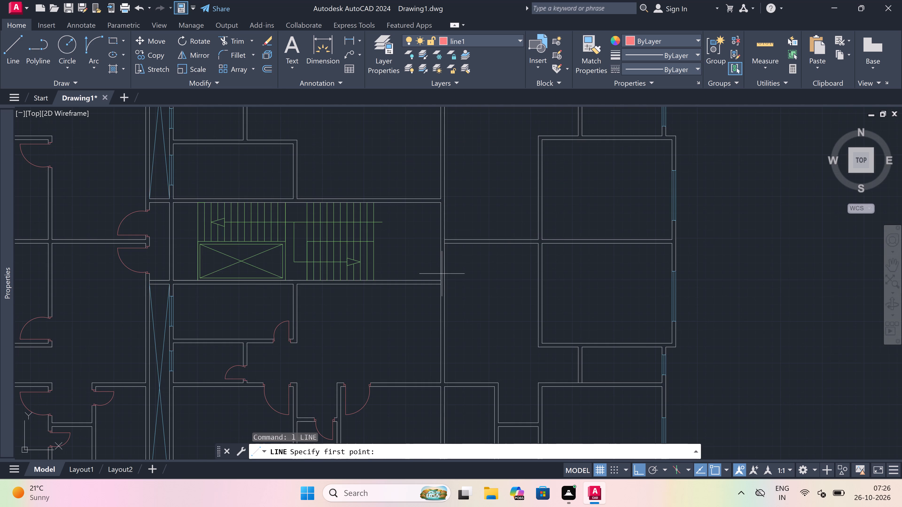
{"action": "scroll", "coordinate": [422, 282], "scroll_direction": "up", "scroll_amount": 2}
{"action": "scroll", "coordinate": [447, 284], "scroll_direction": "up", "scroll_amount": 2}
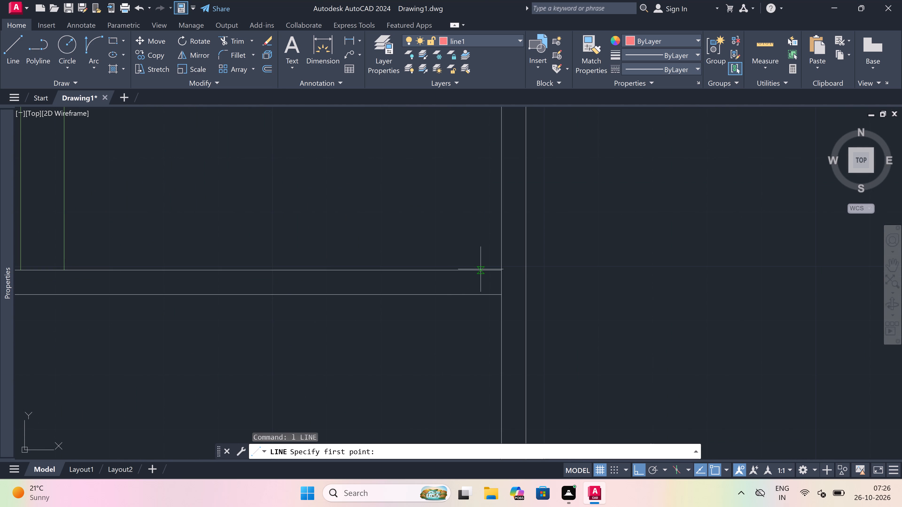
{"action": "left_click", "coordinate": [481, 269]}
{"action": "left_click", "coordinate": [476, 293]}
{"action": "left_click", "coordinate": [479, 283]}
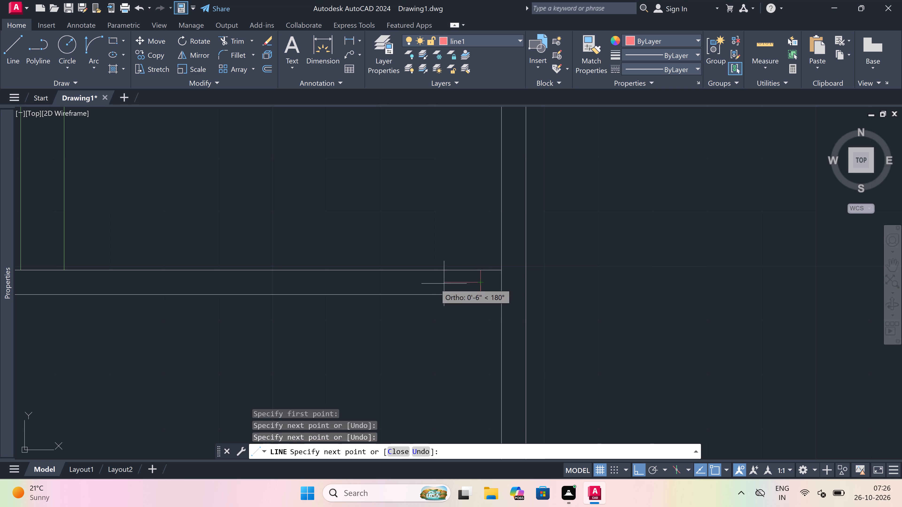
{"action": "type", "text": "2\""}
{"action": "key", "text": "space"}
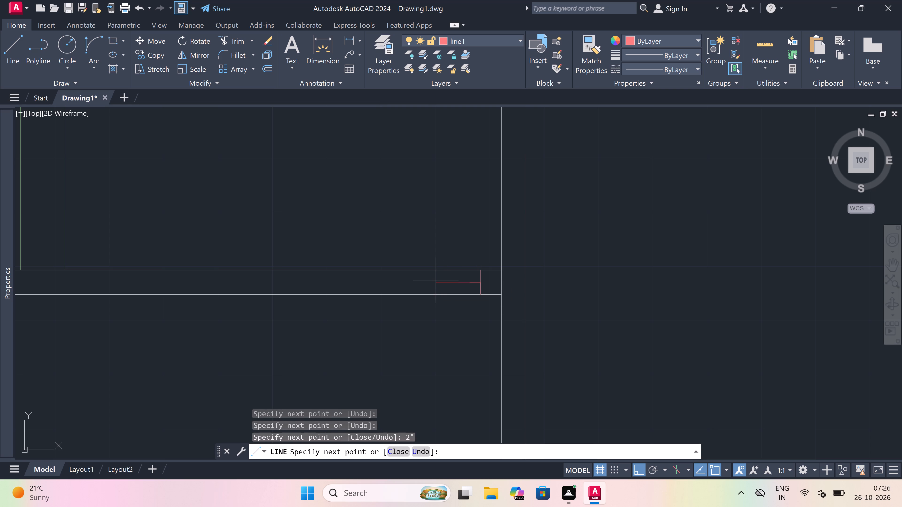
{"action": "type", "text": "2'"}
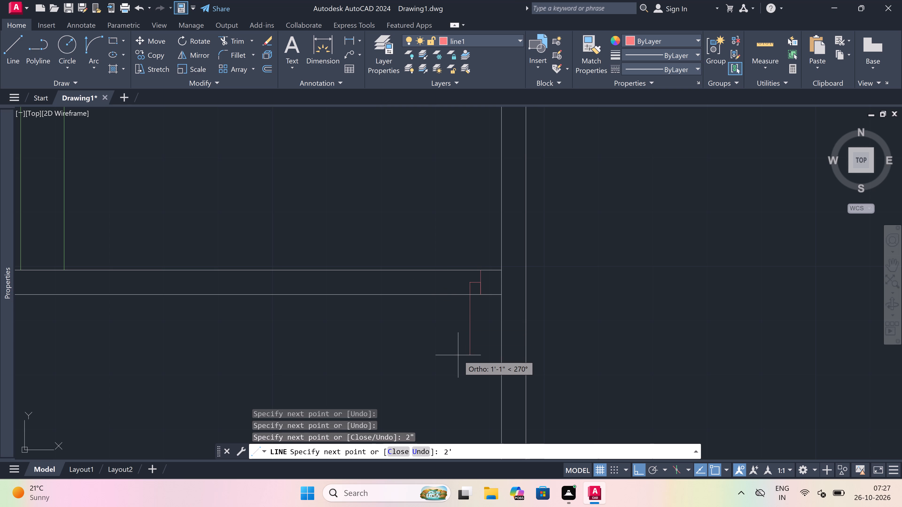
{"action": "key", "text": "space"}
{"action": "scroll", "coordinate": [458, 366], "scroll_direction": "down", "scroll_amount": 3}
{"action": "scroll", "coordinate": [463, 400], "scroll_direction": "up", "scroll_amount": 1}
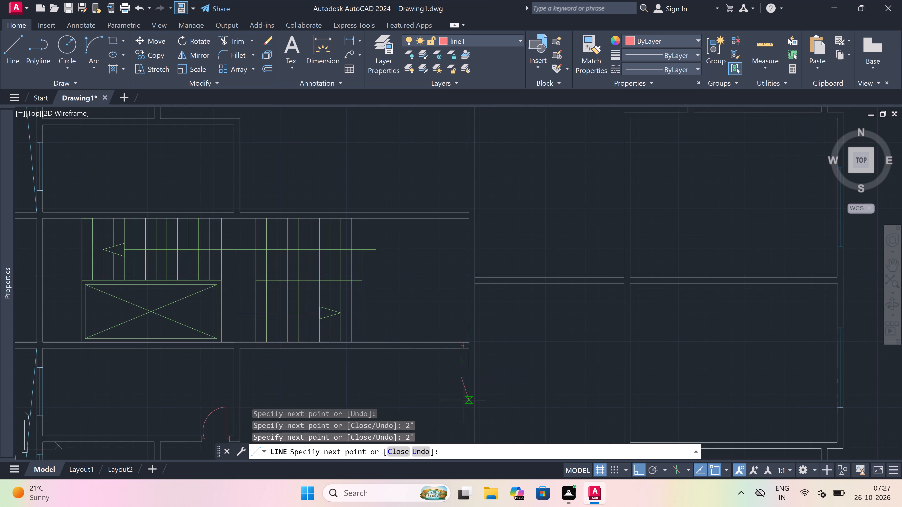
{"action": "scroll", "coordinate": [463, 400], "scroll_direction": "up", "scroll_amount": 2}
{"action": "type", "text": "1'"}
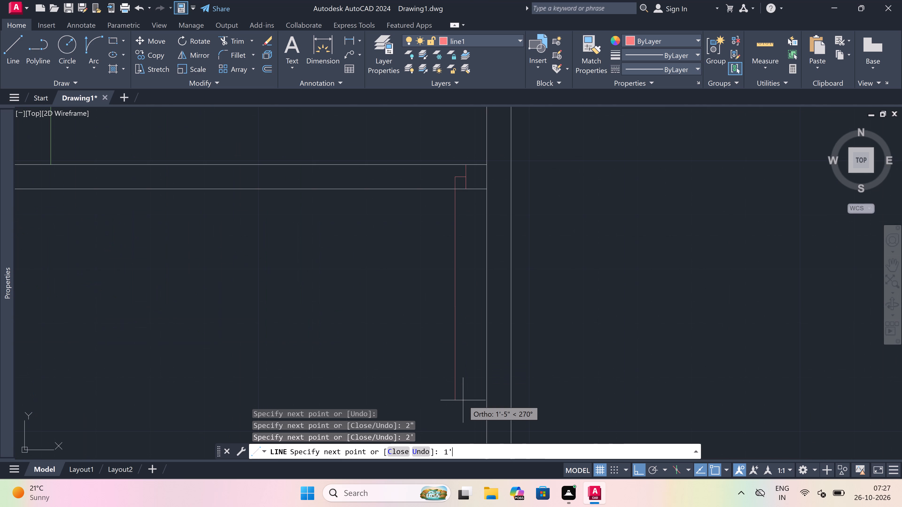
{"action": "key", "text": "space"}
{"action": "key", "text": "Escape"}
Draw the west jamb line across the staircase's south wall with a 2" stop running east from its midpoint.
{"action": "key", "text": "space"}
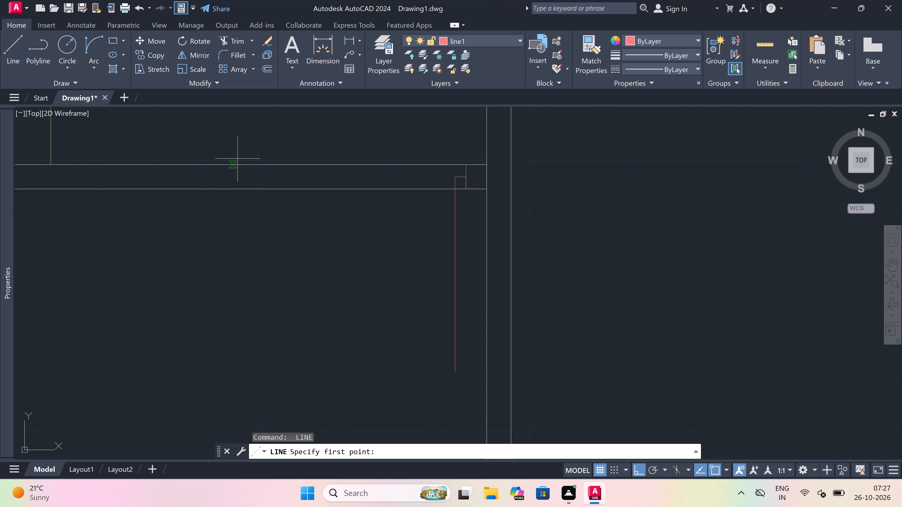
{"action": "left_click", "coordinate": [276, 165]}
{"action": "left_click_drag", "start_coordinate": [278, 187], "coordinate": [283, 184]}
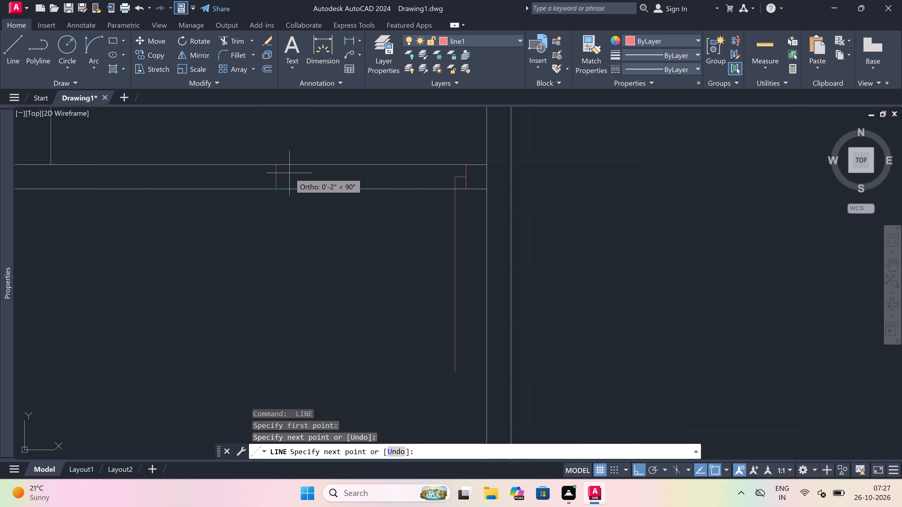
{"action": "left_click", "coordinate": [282, 178]}
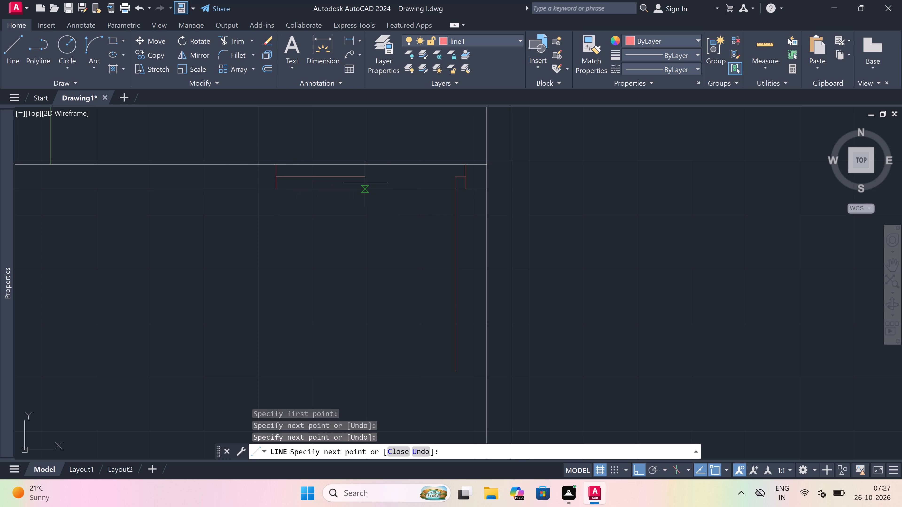
{"action": "key", "text": "2"}
{"action": "type", "text": "\""}
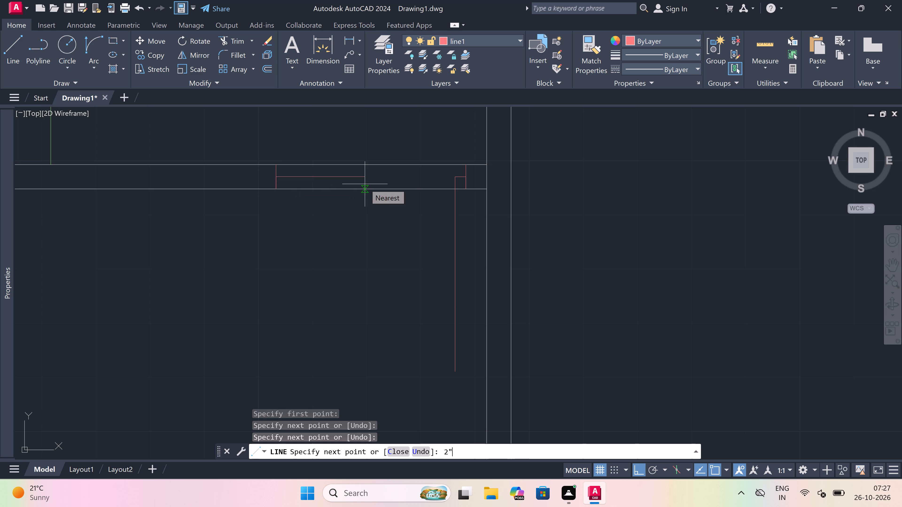
{"action": "key", "text": "space"}
{"action": "key", "text": "Escape"}
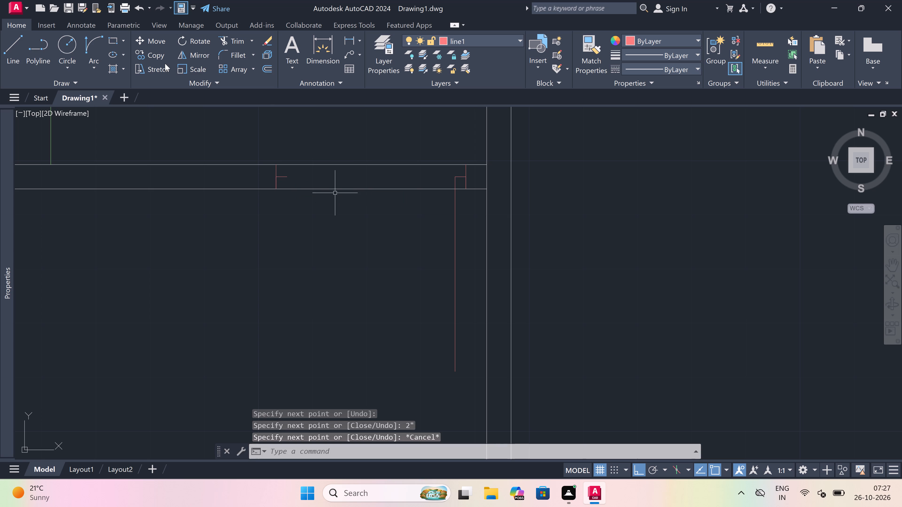
Draw the door swing arc from the leaf's south end to the west jamb's stop at the staircase's south wall.
{"action": "left_click", "coordinate": [101, 43]}
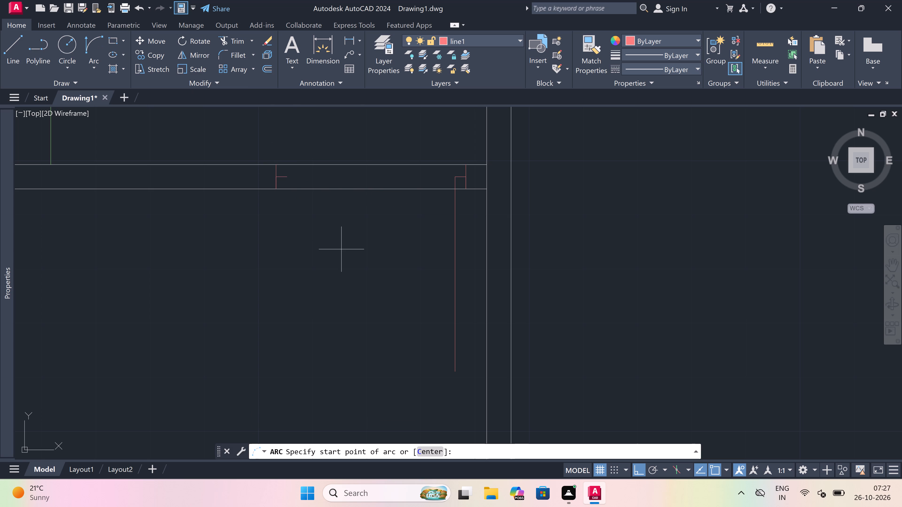
{"action": "left_click_drag", "start_coordinate": [455, 369], "coordinate": [450, 365]}
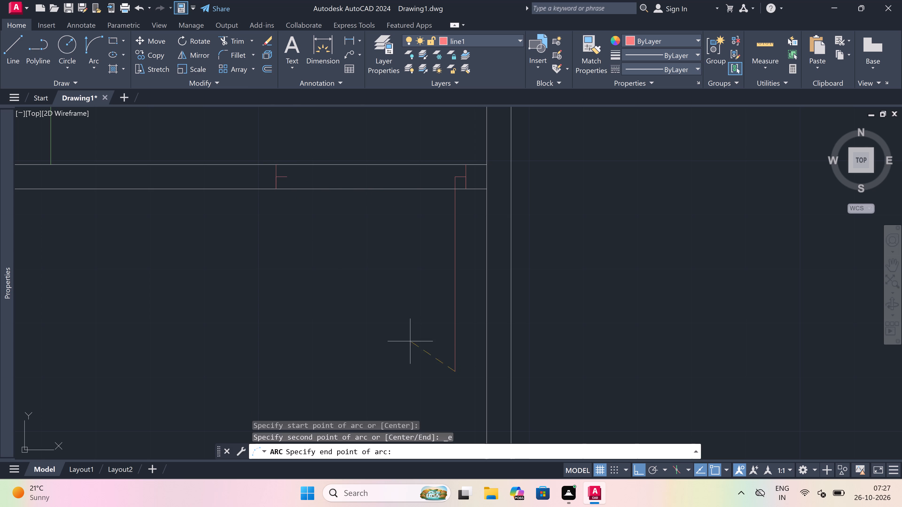
{"action": "left_click", "coordinate": [287, 173]}
{"action": "left_click", "coordinate": [272, 246]}
Trim both lines of the staircase's south wall between the two jambs to open the doorway.
{"action": "key", "text": "t"}
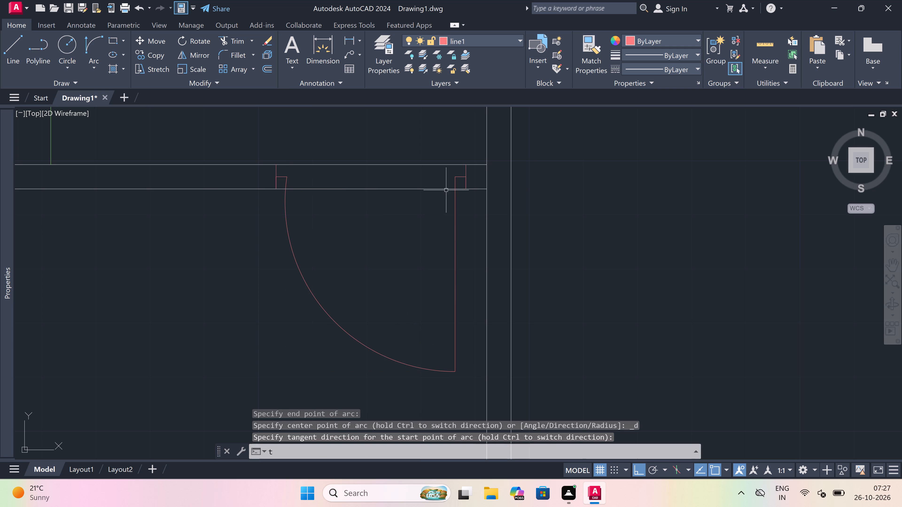
{"action": "key", "text": "r"}
{"action": "key", "text": "space"}
{"action": "left_click_drag", "start_coordinate": [431, 152], "coordinate": [431, 154]}
{"action": "left_click", "coordinate": [415, 265]}
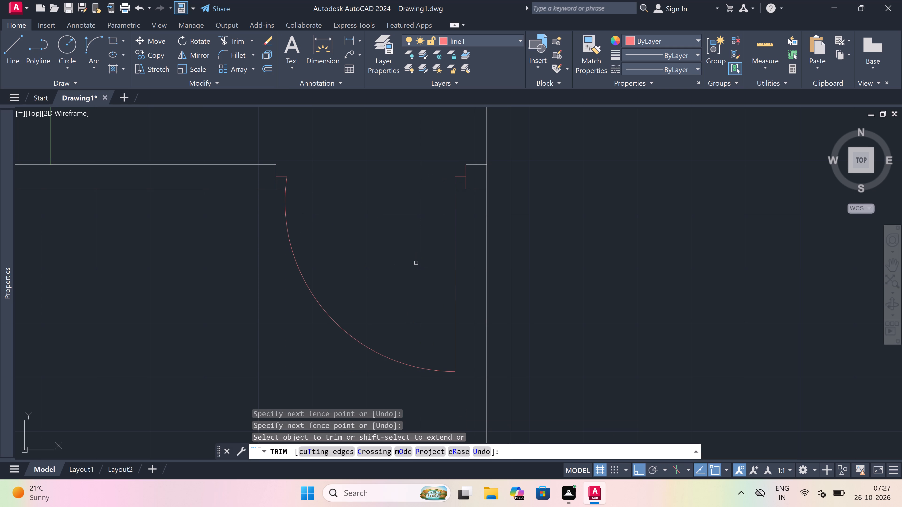
{"action": "key", "text": "Escape"}
Across the staircase's north wall, near its east end, draw a jamb, a 2" stop running west from its midpoint, and a 3' leaf running north.
{"action": "type", "text": "l"}
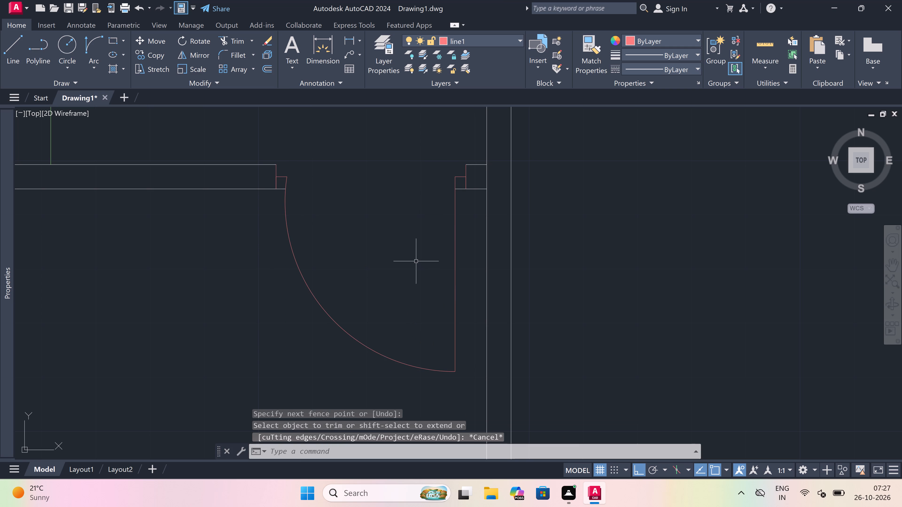
{"action": "key", "text": "space"}
{"action": "scroll", "coordinate": [415, 262], "scroll_direction": "down", "scroll_amount": 4}
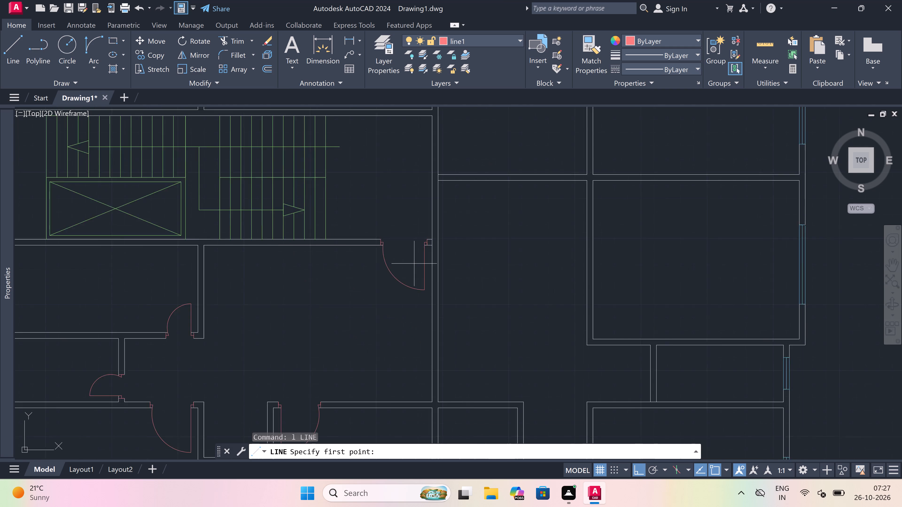
{"action": "scroll", "coordinate": [414, 264], "scroll_direction": "down", "scroll_amount": 1}
{"action": "scroll", "coordinate": [407, 185], "scroll_direction": "up", "scroll_amount": 3}
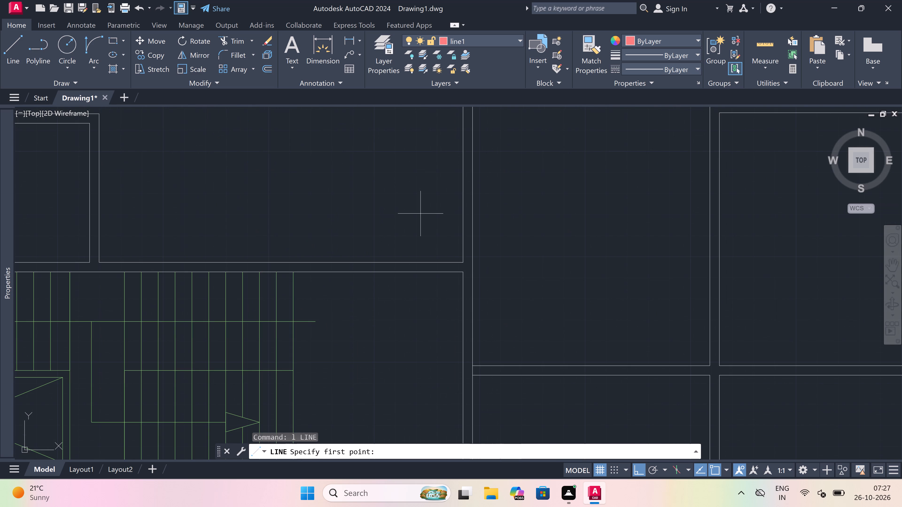
{"action": "scroll", "coordinate": [443, 274], "scroll_direction": "up", "scroll_amount": 2}
{"action": "scroll", "coordinate": [461, 244], "scroll_direction": "down", "scroll_amount": 1}
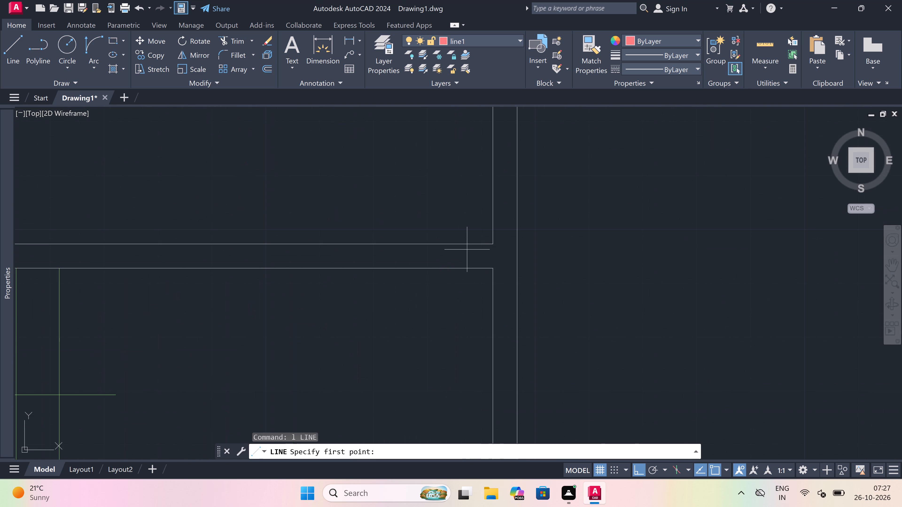
{"action": "scroll", "coordinate": [462, 245], "scroll_direction": "down", "scroll_amount": 3}
{"action": "scroll", "coordinate": [461, 244], "scroll_direction": "up", "scroll_amount": 2}
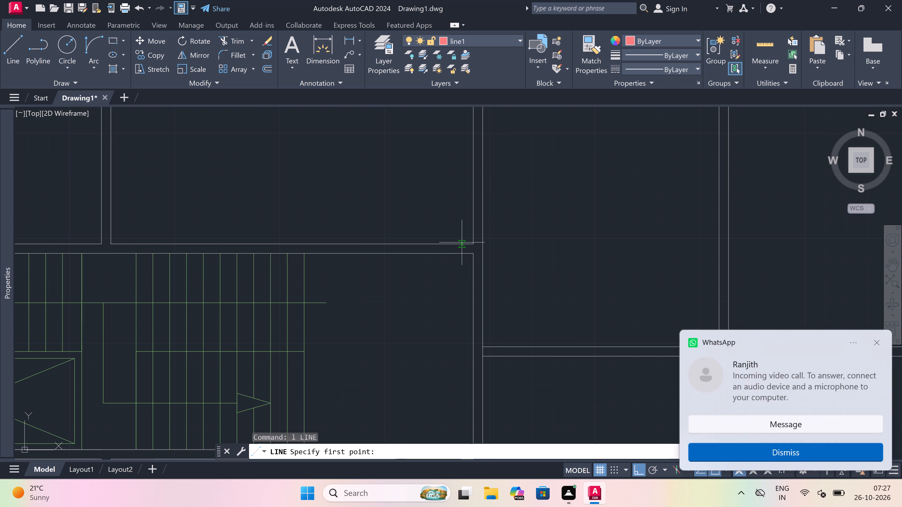
{"action": "scroll", "coordinate": [462, 242], "scroll_direction": "up", "scroll_amount": 1}
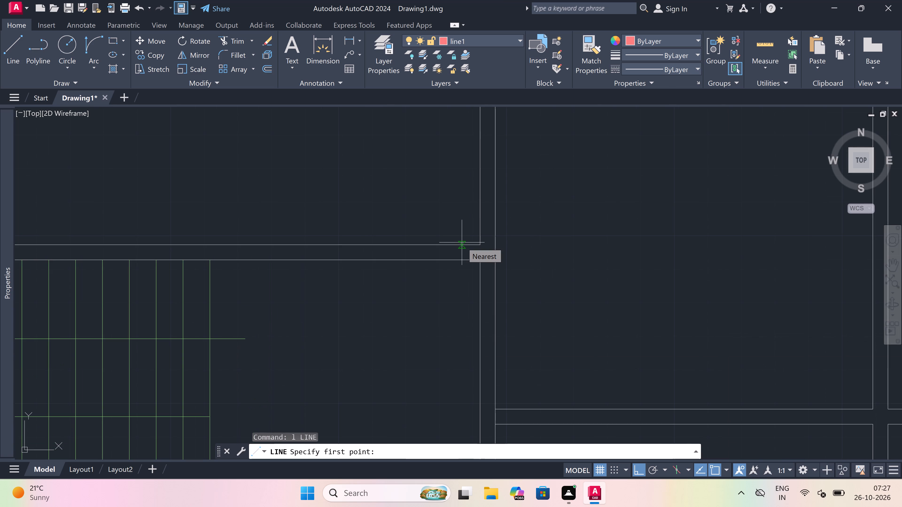
{"action": "scroll", "coordinate": [459, 242], "scroll_direction": "up", "scroll_amount": 1}
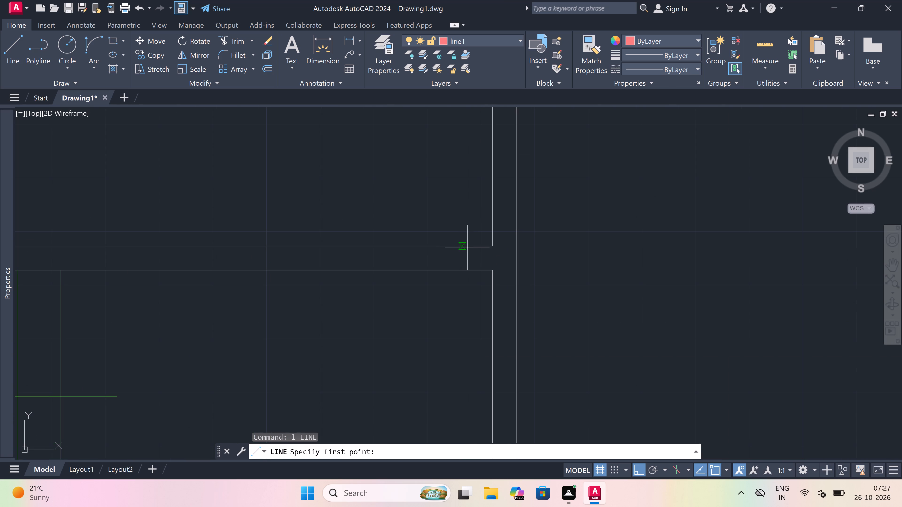
{"action": "left_click", "coordinate": [469, 245]}
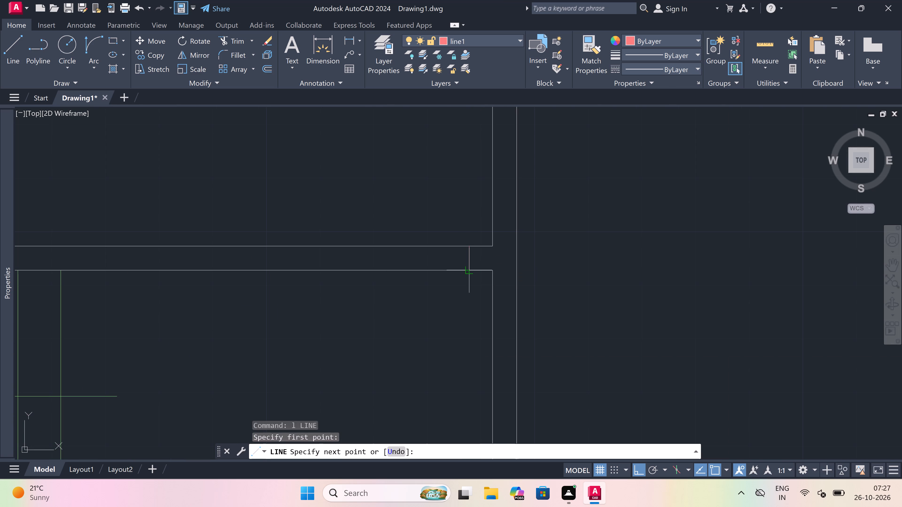
{"action": "left_click", "coordinate": [469, 272]}
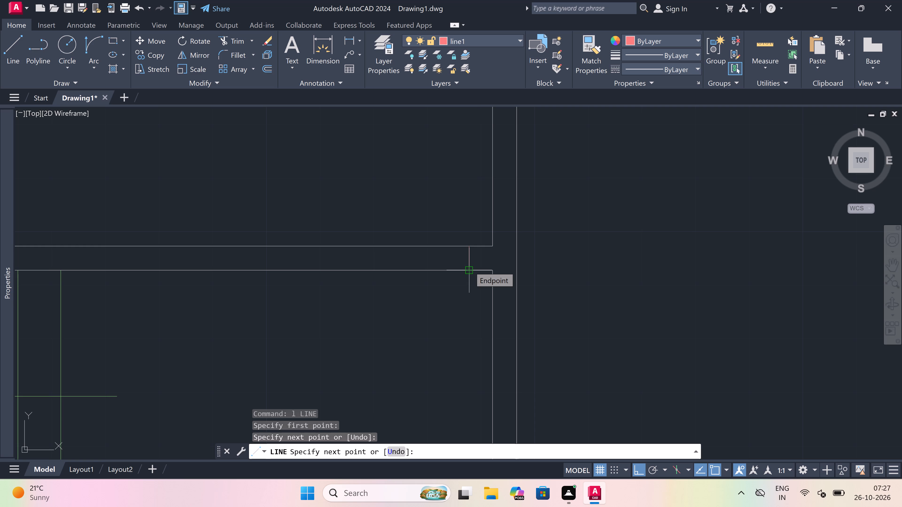
{"action": "left_click", "coordinate": [468, 260]}
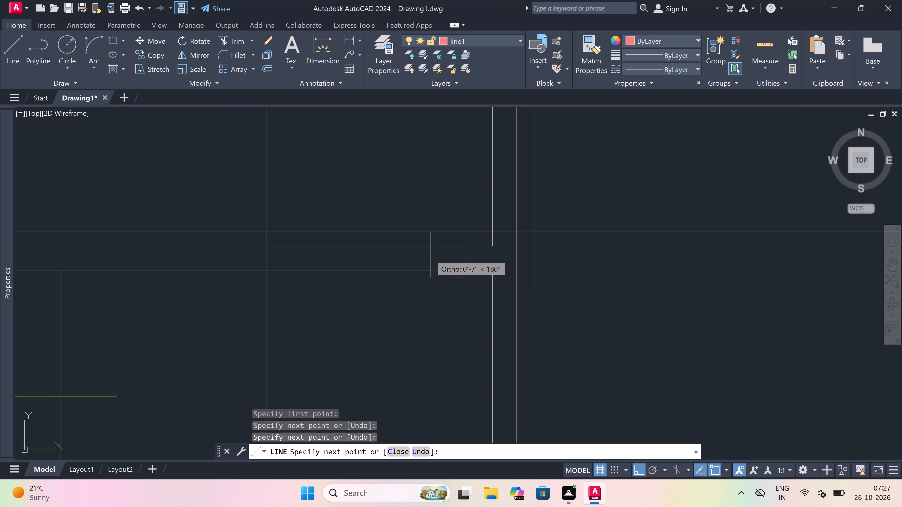
{"action": "type", "text": "2\""}
{"action": "key", "text": "space"}
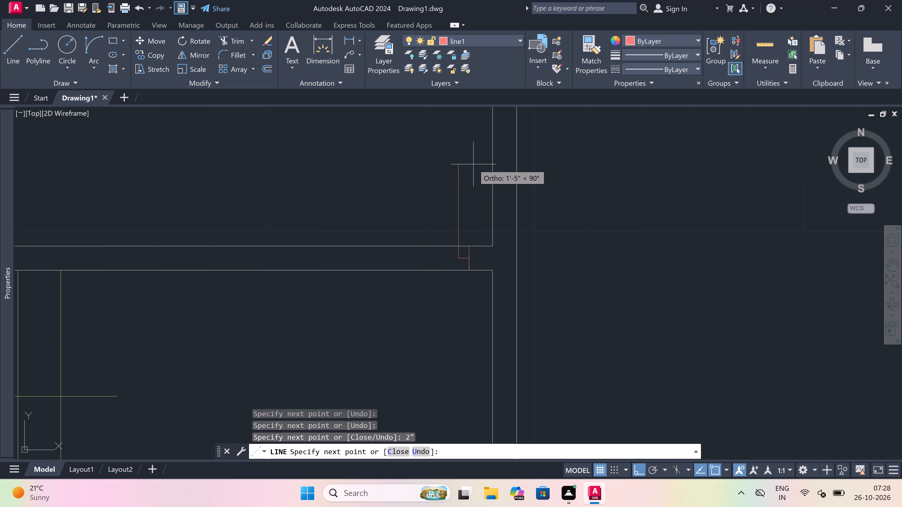
{"action": "type", "text": "3'"}
{"action": "key", "text": "space"}
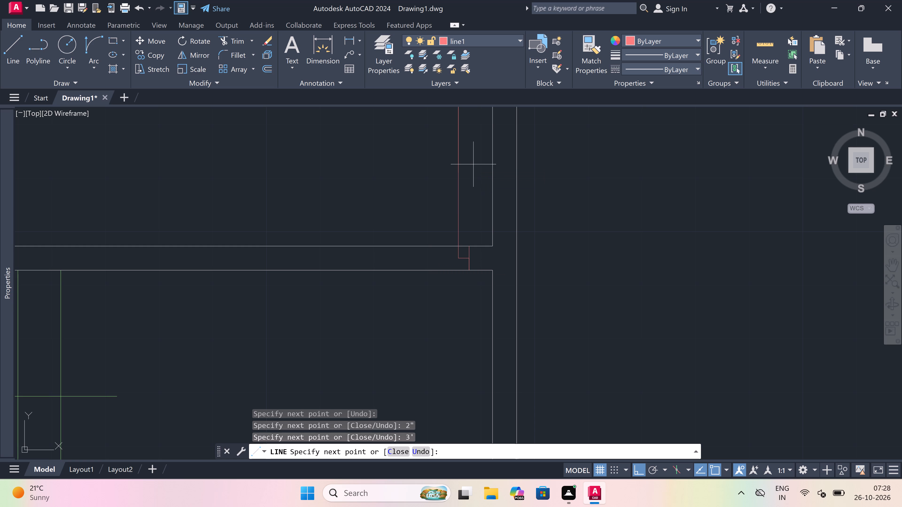
{"action": "key", "text": "Escape"}
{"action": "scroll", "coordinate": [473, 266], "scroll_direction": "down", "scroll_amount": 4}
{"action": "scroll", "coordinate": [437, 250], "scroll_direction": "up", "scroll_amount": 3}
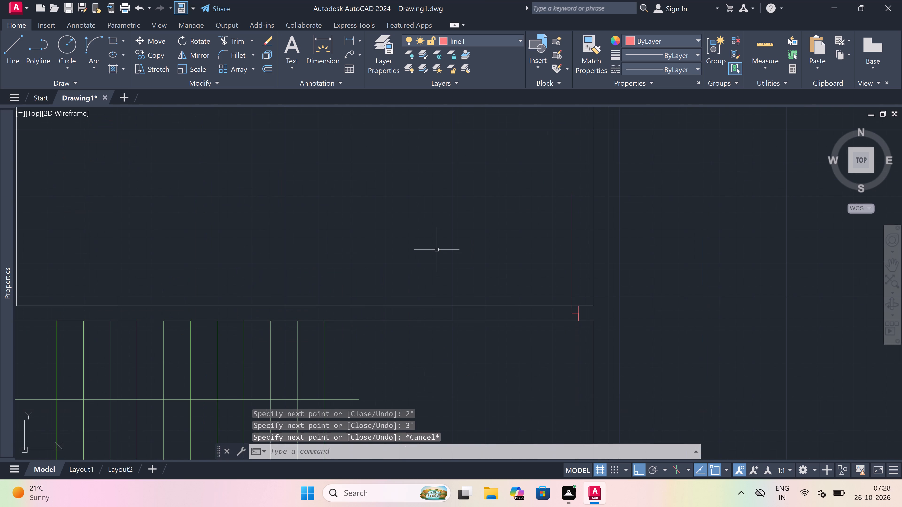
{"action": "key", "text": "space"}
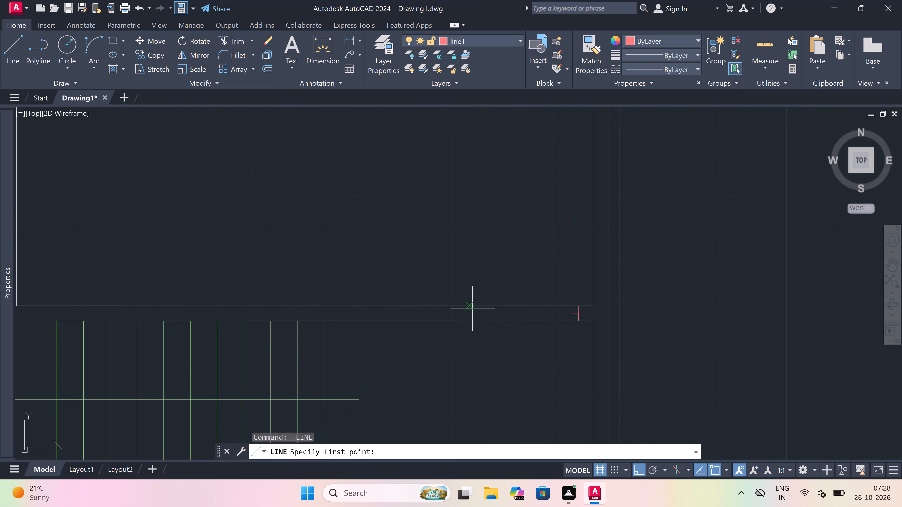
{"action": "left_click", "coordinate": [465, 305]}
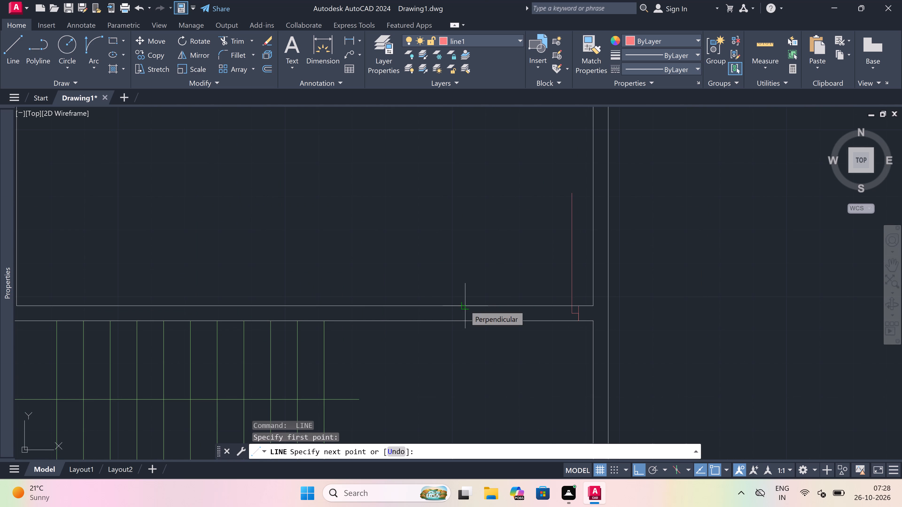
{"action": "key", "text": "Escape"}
Draw the west jamb across the staircase's north wall, aligned with the south doorway's west jamb, with a 2" stop running east from its midpoint.
{"action": "key", "text": "space"}
{"action": "scroll", "coordinate": [465, 305], "scroll_direction": "down", "scroll_amount": 2}
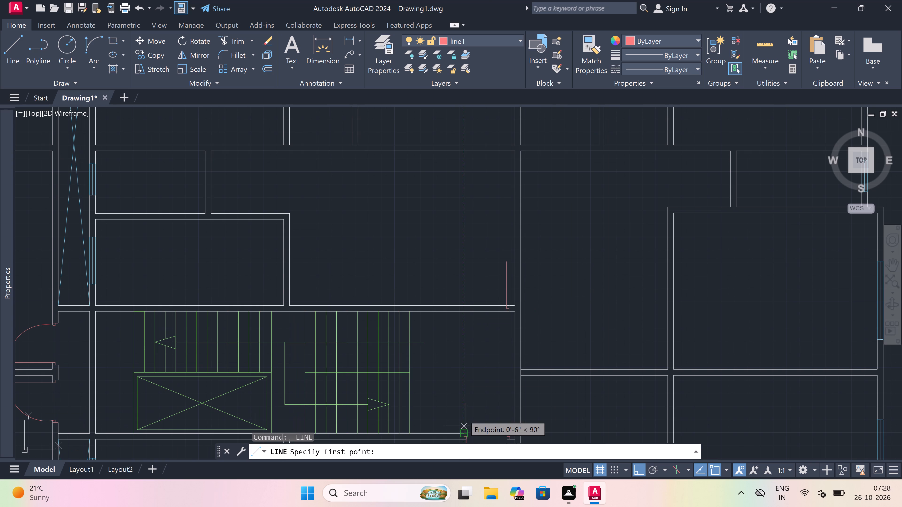
{"action": "left_click", "coordinate": [467, 312]}
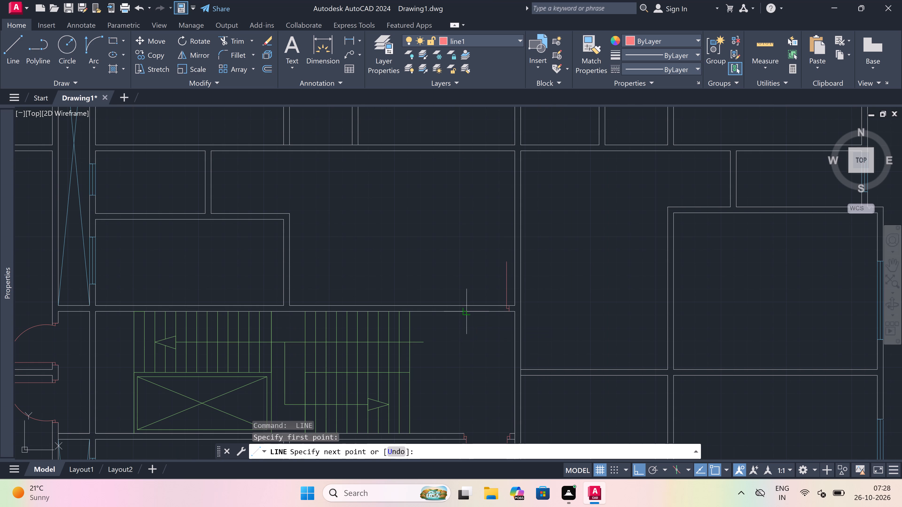
{"action": "scroll", "coordinate": [467, 312], "scroll_direction": "up", "scroll_amount": 3}
{"action": "left_click", "coordinate": [465, 284]}
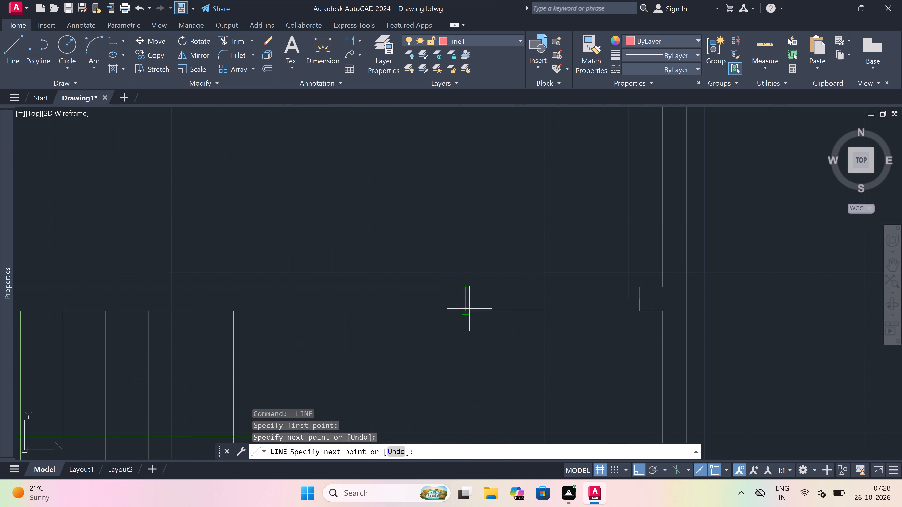
{"action": "left_click", "coordinate": [468, 304]}
{"action": "type", "text": "2\""}
{"action": "key", "text": "space"}
{"action": "key", "text": "Escape"}
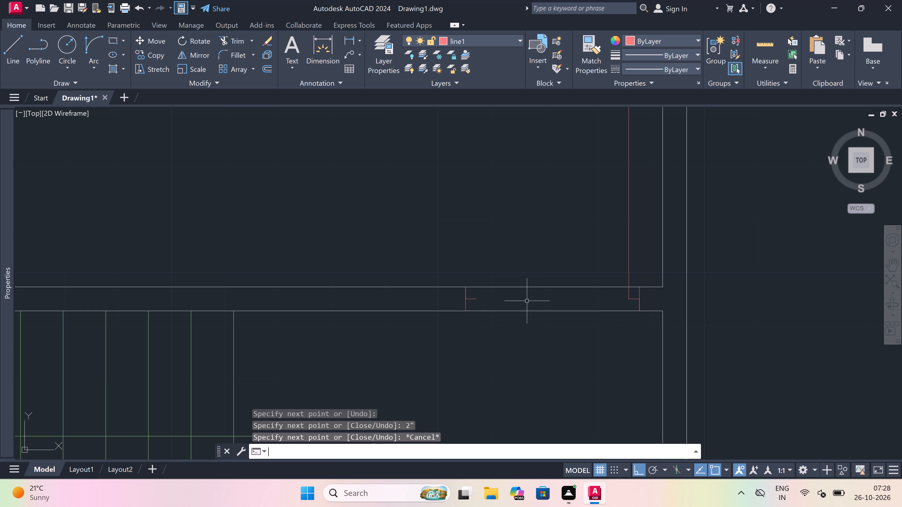
Draw the door swing arc from the north end of the 3' leaf to the west jamb's stop.
{"action": "scroll", "coordinate": [527, 301], "scroll_direction": "down", "scroll_amount": 1}
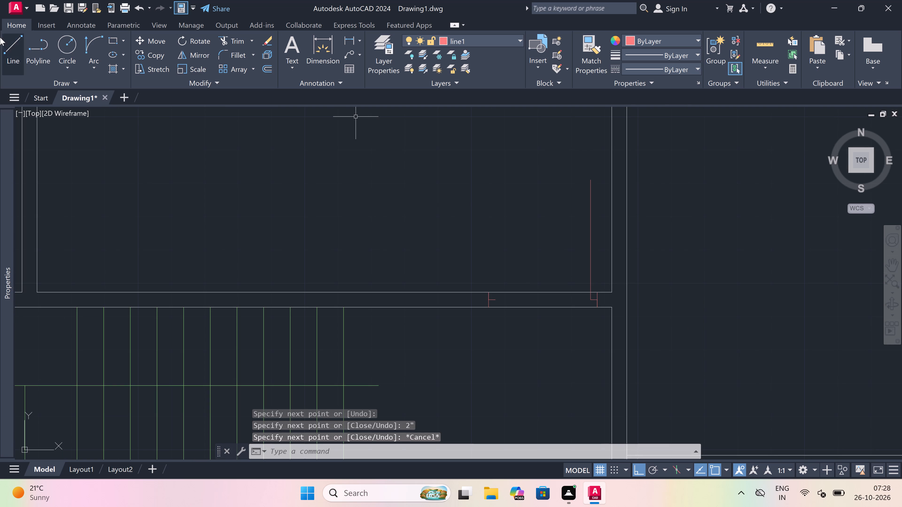
{"action": "left_click", "coordinate": [96, 43]}
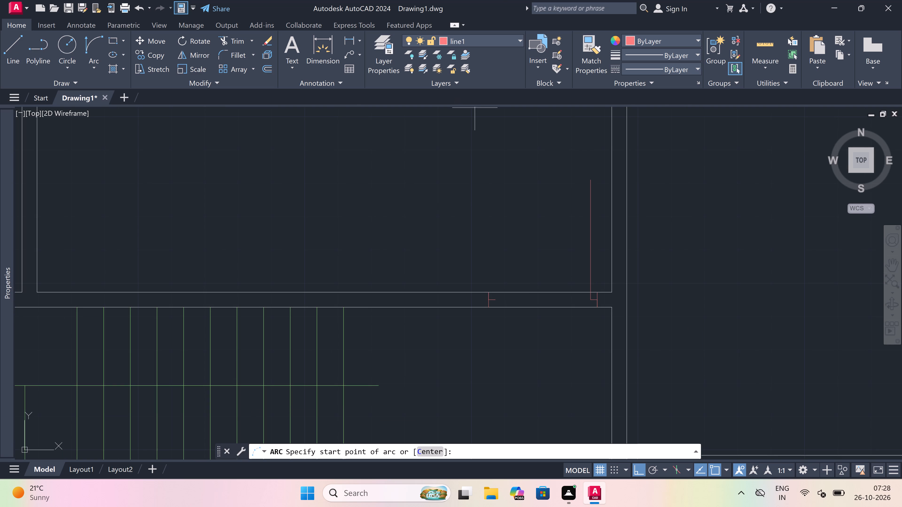
{"action": "left_click", "coordinate": [592, 184]}
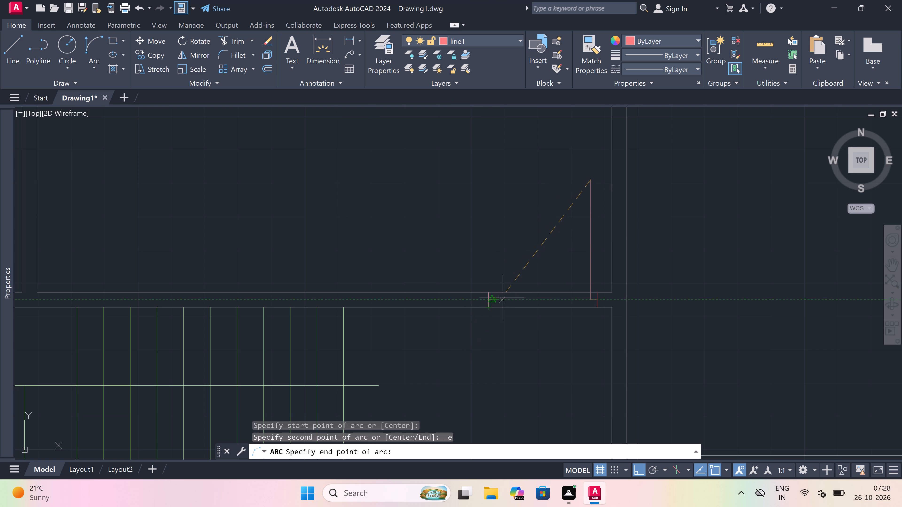
{"action": "left_click_drag", "start_coordinate": [495, 297], "coordinate": [494, 295]}
{"action": "left_click", "coordinate": [455, 247]}
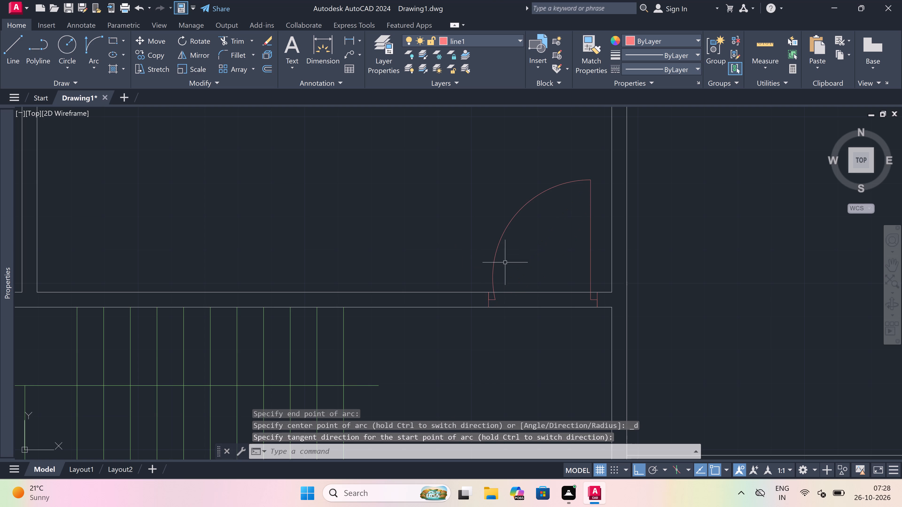
Trim both lines of the staircase's north wall between the two jambs to open the doorway.
{"action": "key", "text": "t"}
{"action": "type", "text": "r"}
{"action": "key", "text": "space"}
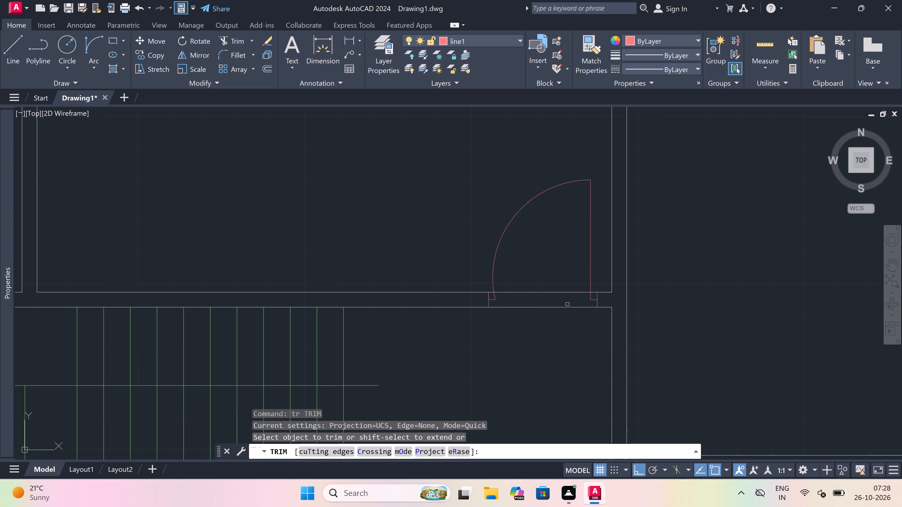
{"action": "left_click", "coordinate": [558, 288]}
{"action": "left_click", "coordinate": [557, 320]}
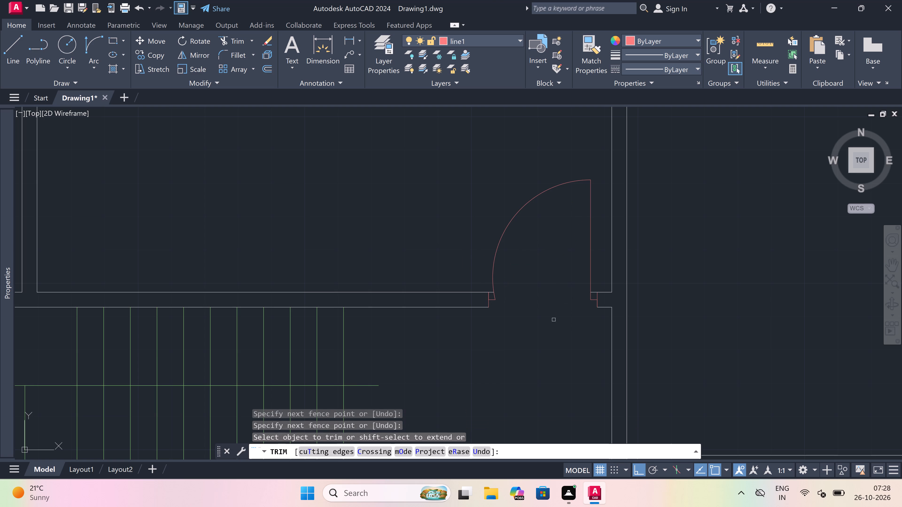
{"action": "key", "text": "Escape"}
Across the south wall of the large room east of the crossed shaft, near its east end, draw a jamb, 2" stop running west and 3' leaf running north.
{"action": "scroll", "coordinate": [438, 331], "scroll_direction": "down", "scroll_amount": 4}
{"action": "scroll", "coordinate": [438, 331], "scroll_direction": "up", "scroll_amount": 2}
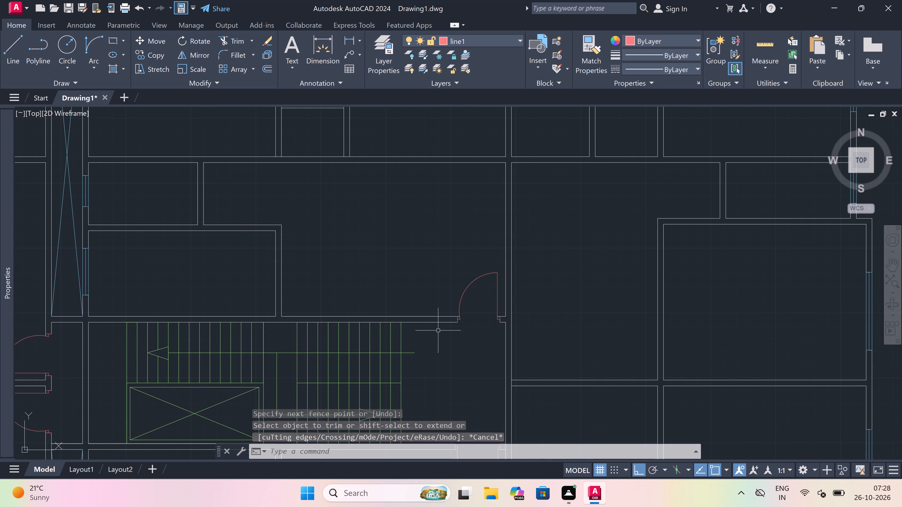
{"action": "type", "text": "l"}
{"action": "key", "text": "space"}
{"action": "scroll", "coordinate": [440, 320], "scroll_direction": "down", "scroll_amount": 4}
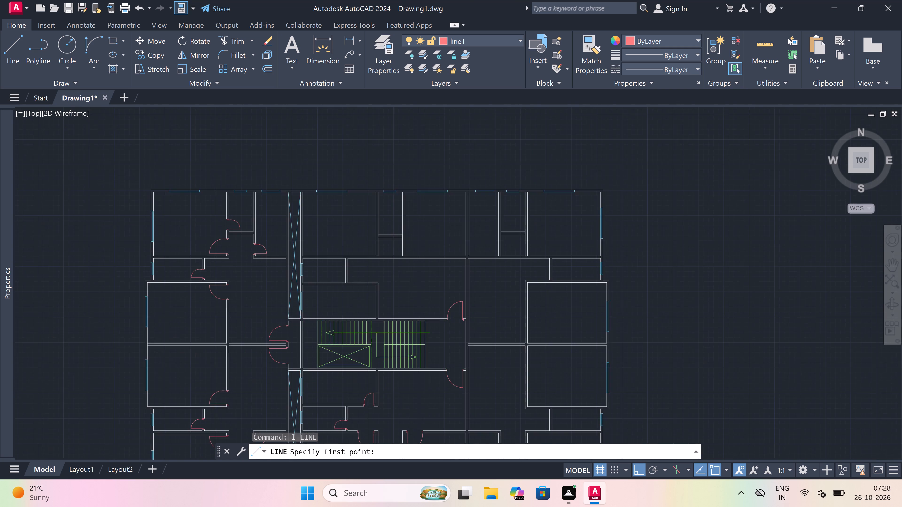
{"action": "scroll", "coordinate": [440, 320], "scroll_direction": "up", "scroll_amount": 3}
{"action": "scroll", "coordinate": [442, 312], "scroll_direction": "down", "scroll_amount": 4}
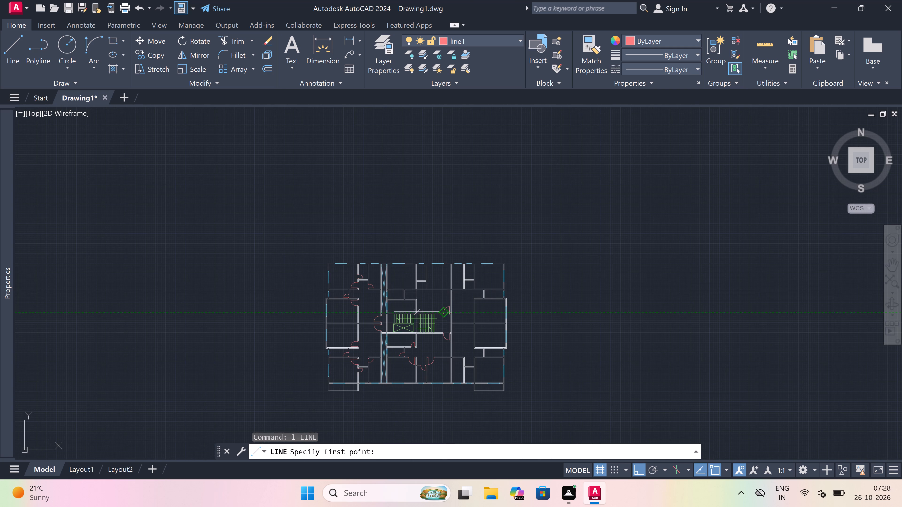
{"action": "scroll", "coordinate": [398, 310], "scroll_direction": "up", "scroll_amount": 3}
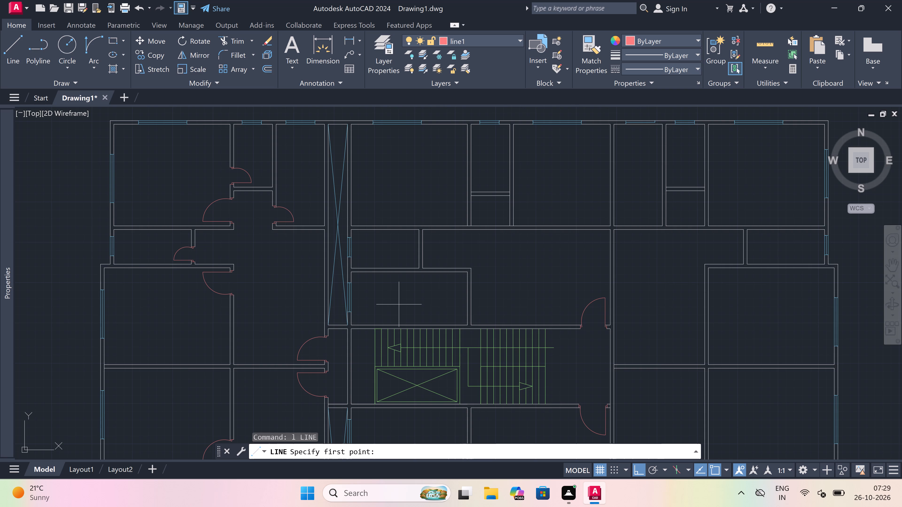
{"action": "scroll", "coordinate": [399, 304], "scroll_direction": "down", "scroll_amount": 1}
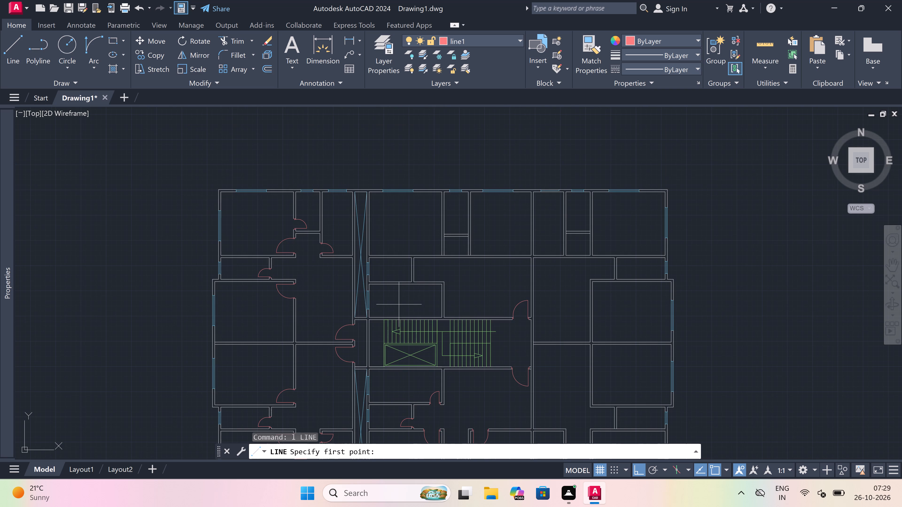
{"action": "scroll", "coordinate": [423, 245], "scroll_direction": "up", "scroll_amount": 3}
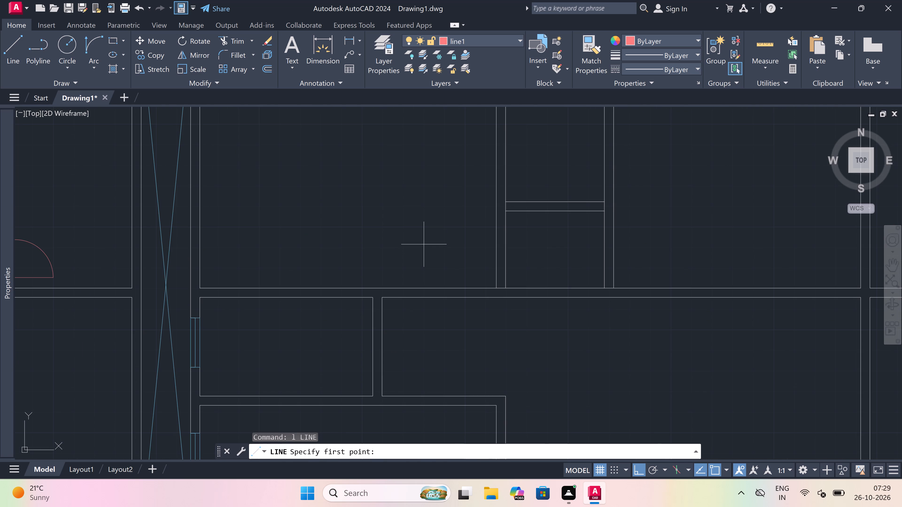
{"action": "scroll", "coordinate": [487, 287], "scroll_direction": "up", "scroll_amount": 1}
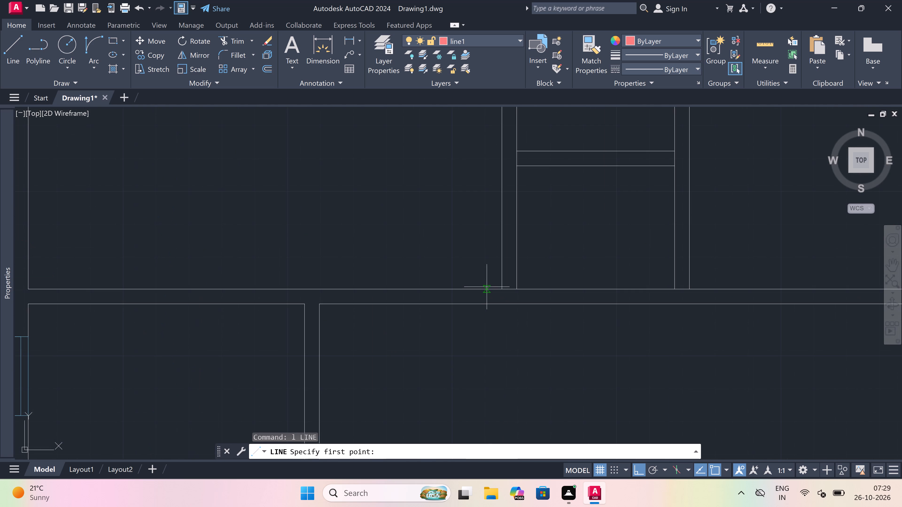
{"action": "left_click", "coordinate": [489, 287]}
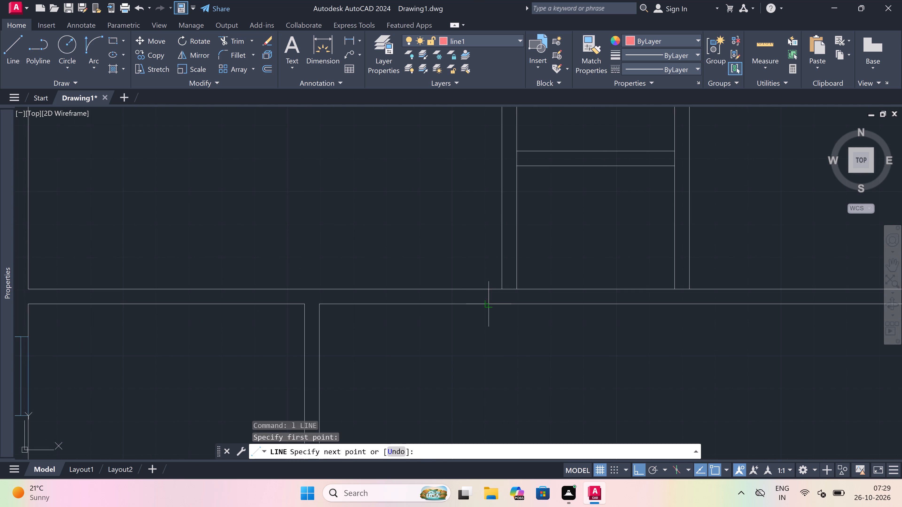
{"action": "left_click", "coordinate": [490, 303]}
{"action": "left_click", "coordinate": [490, 294]}
{"action": "scroll", "coordinate": [458, 297], "scroll_direction": "up", "scroll_amount": 1}
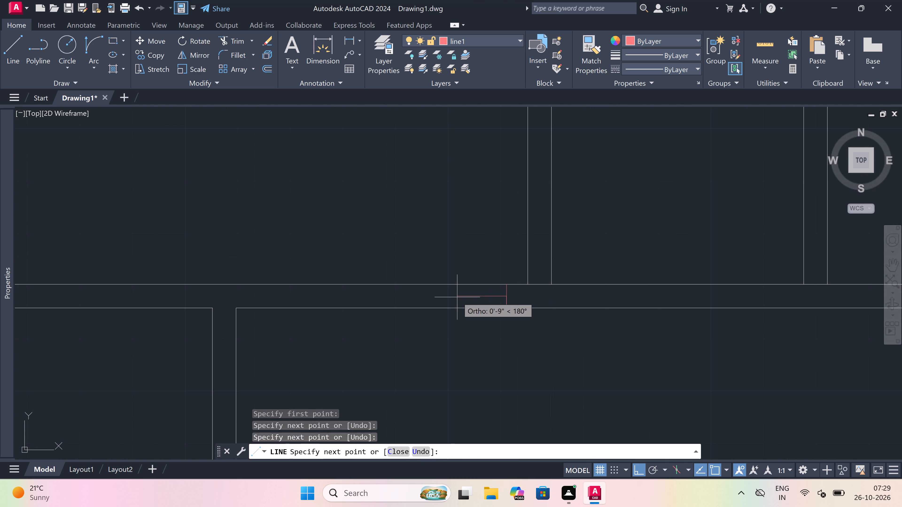
{"action": "type", "text": "2\""}
{"action": "key", "text": "space"}
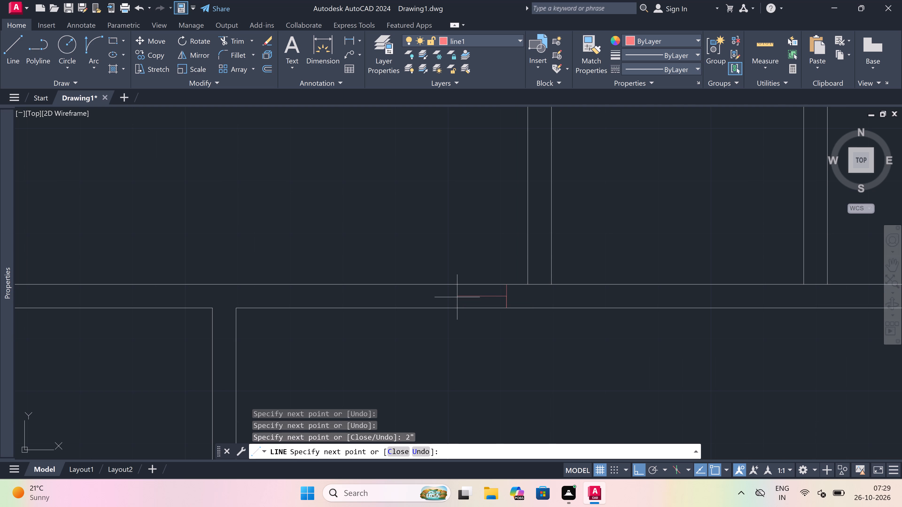
{"action": "type", "text": "3'"}
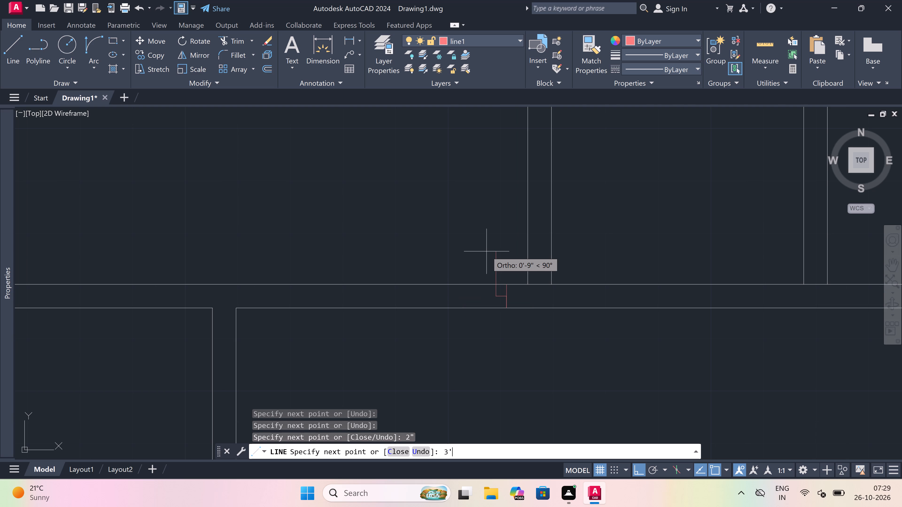
{"action": "key", "text": "space"}
{"action": "key", "text": "Escape"}
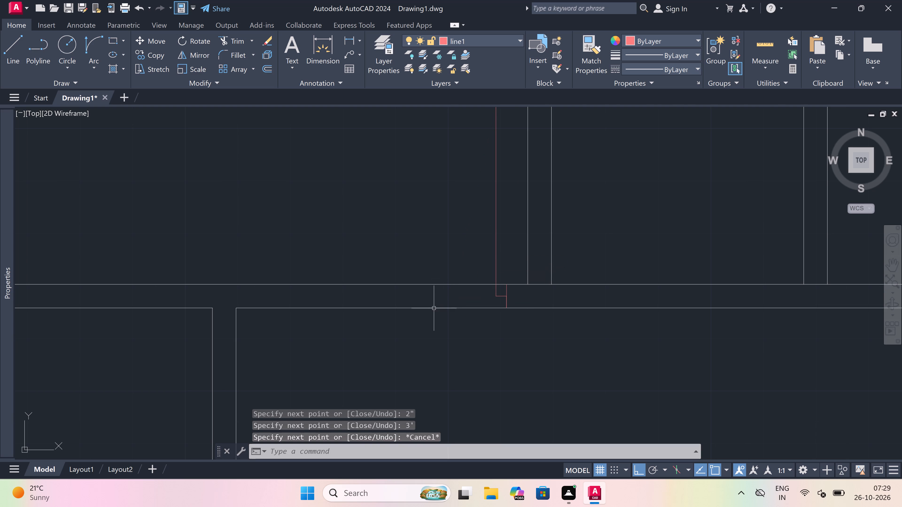
Draw the west jamb across the same wall, just east of the small room's partition, with a 2" stop running east from its midpoint.
{"action": "key", "text": "space"}
{"action": "scroll", "coordinate": [393, 288], "scroll_direction": "down", "scroll_amount": 3}
{"action": "scroll", "coordinate": [374, 282], "scroll_direction": "up", "scroll_amount": 1}
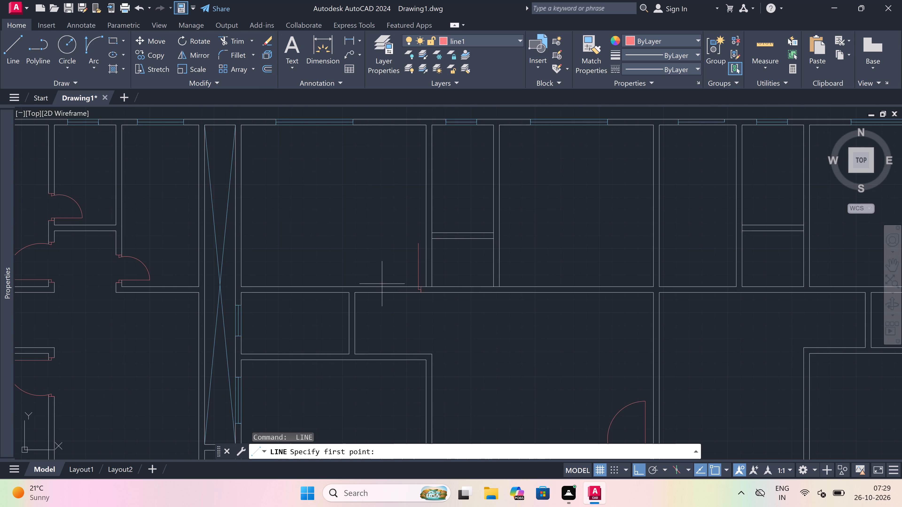
{"action": "scroll", "coordinate": [375, 283], "scroll_direction": "up", "scroll_amount": 1}
{"action": "left_click", "coordinate": [375, 292]}
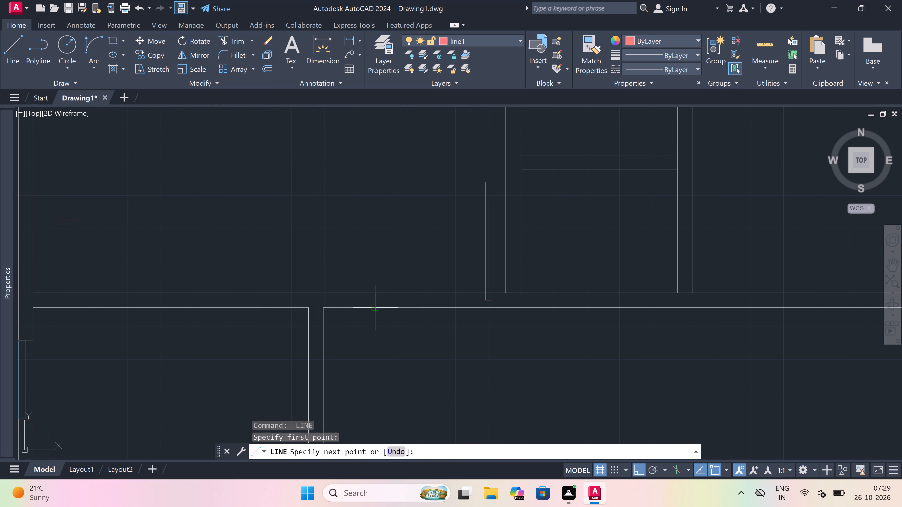
{"action": "left_click", "coordinate": [376, 304]}
{"action": "left_click", "coordinate": [377, 298]}
{"action": "scroll", "coordinate": [377, 298], "scroll_direction": "up", "scroll_amount": 1}
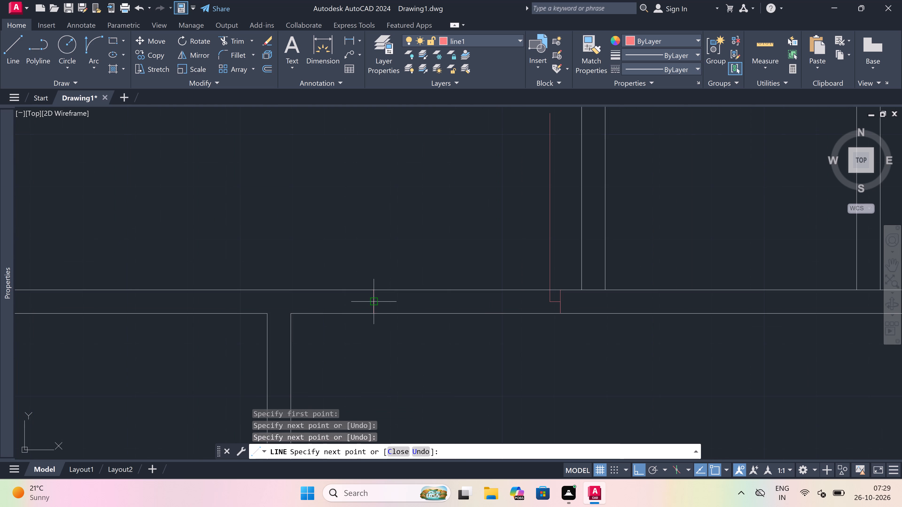
{"action": "type", "text": "2\""}
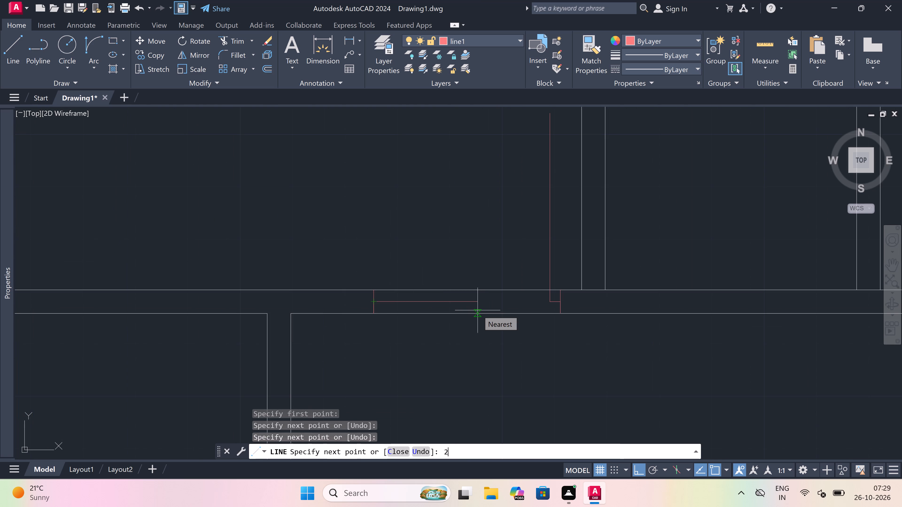
{"action": "key", "text": "space"}
{"action": "key", "text": "Escape"}
Draw the door swing arc from the north end of the 3' leaf to the west jamb's stop.
{"action": "scroll", "coordinate": [477, 310], "scroll_direction": "down", "scroll_amount": 2}
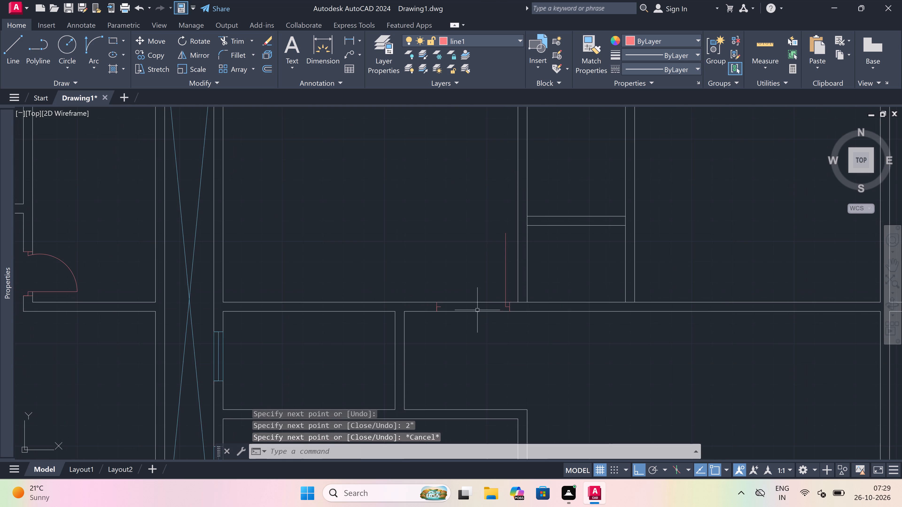
{"action": "scroll", "coordinate": [477, 308], "scroll_direction": "up", "scroll_amount": 2}
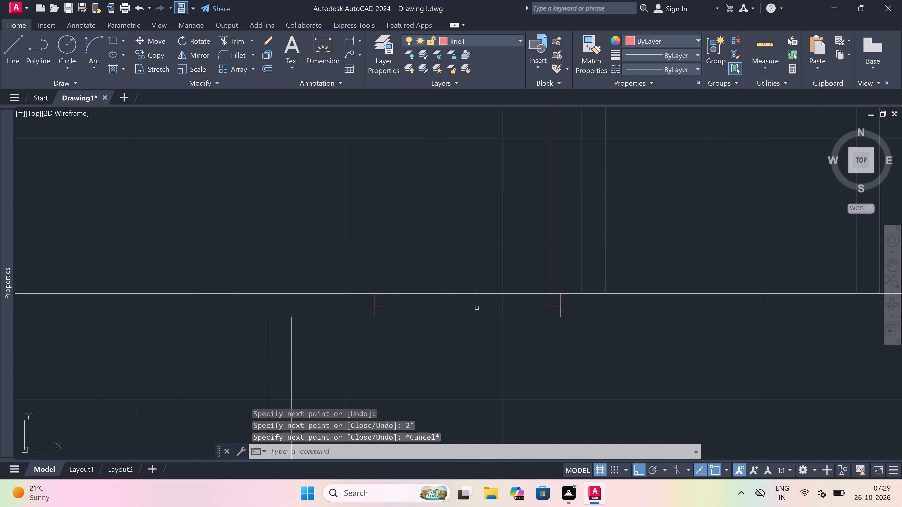
{"action": "left_click", "coordinate": [96, 45]}
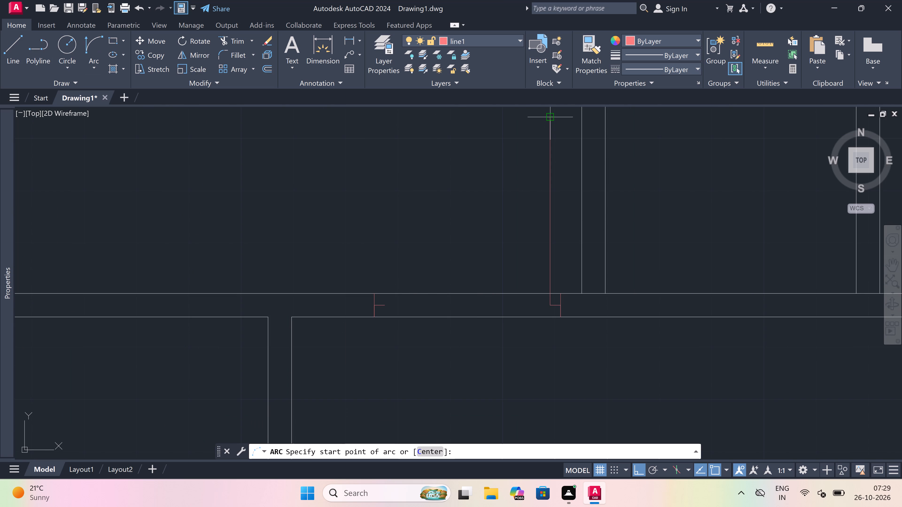
{"action": "left_click_drag", "start_coordinate": [550, 117], "coordinate": [527, 134]}
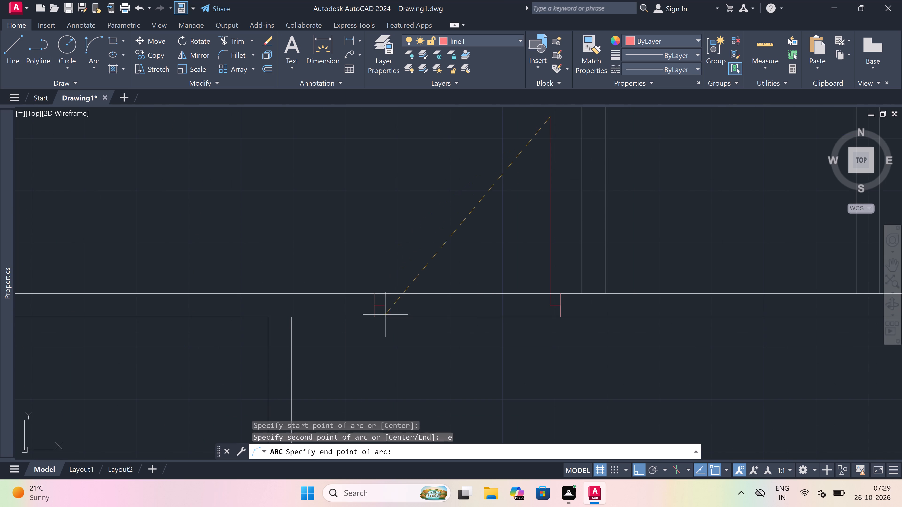
{"action": "left_click_drag", "start_coordinate": [385, 305], "coordinate": [385, 301]}
{"action": "left_click", "coordinate": [345, 216]}
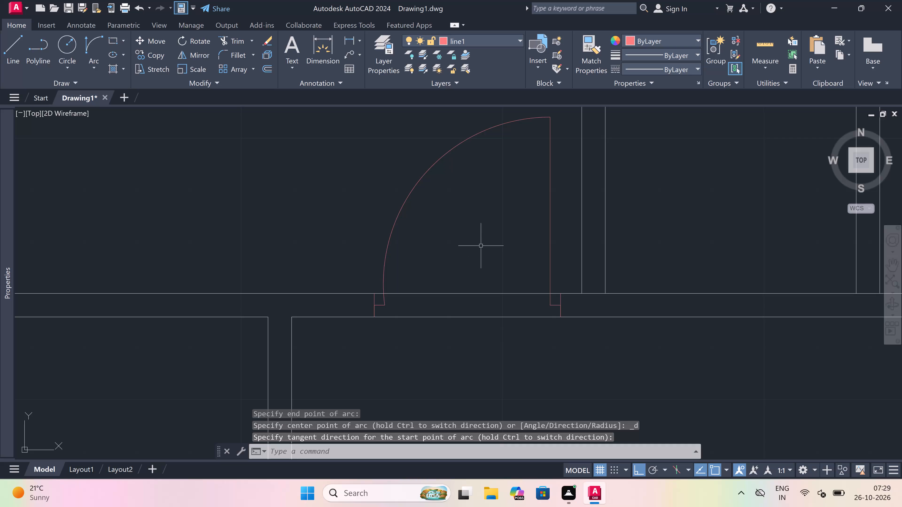
Trim both lines of the large room's south wall between the two jambs to open the doorway.
{"action": "type", "text": "tr"}
{"action": "key", "text": "space"}
{"action": "left_click", "coordinate": [481, 244]}
{"action": "left_click_drag", "start_coordinate": [453, 334], "coordinate": [458, 330]}
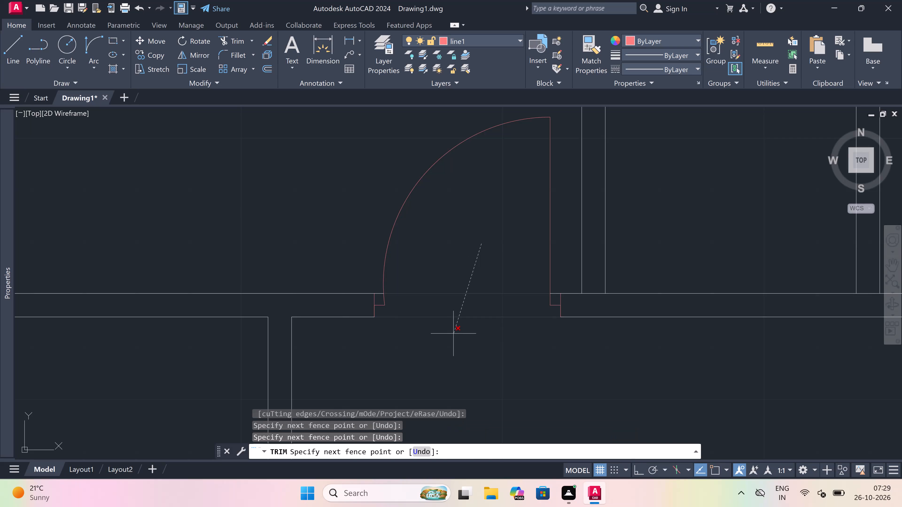
{"action": "key", "text": "Escape"}
Across the small room's north wall, near its east end, draw a jamb, a 2" stop running west from its midpoint, and a 2' leaf running south.
{"action": "key", "text": "l"}
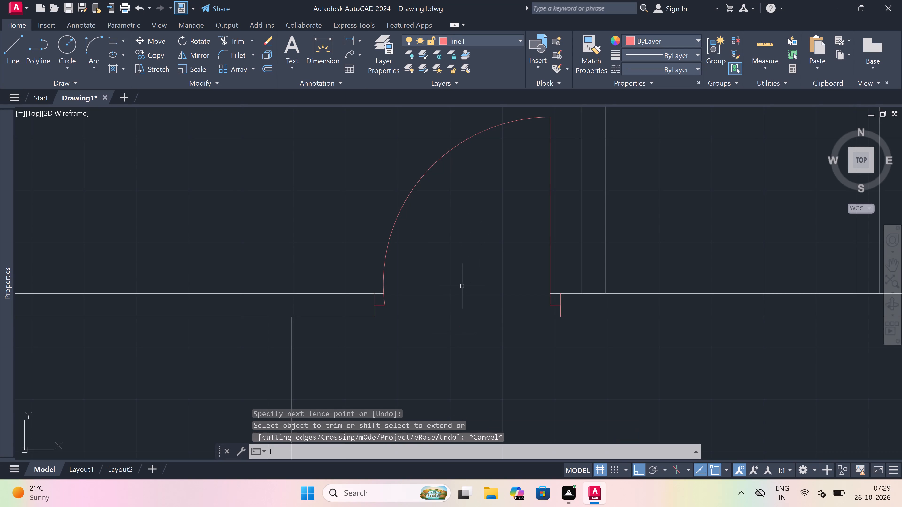
{"action": "key", "text": "space"}
{"action": "scroll", "coordinate": [463, 285], "scroll_direction": "down", "scroll_amount": 3}
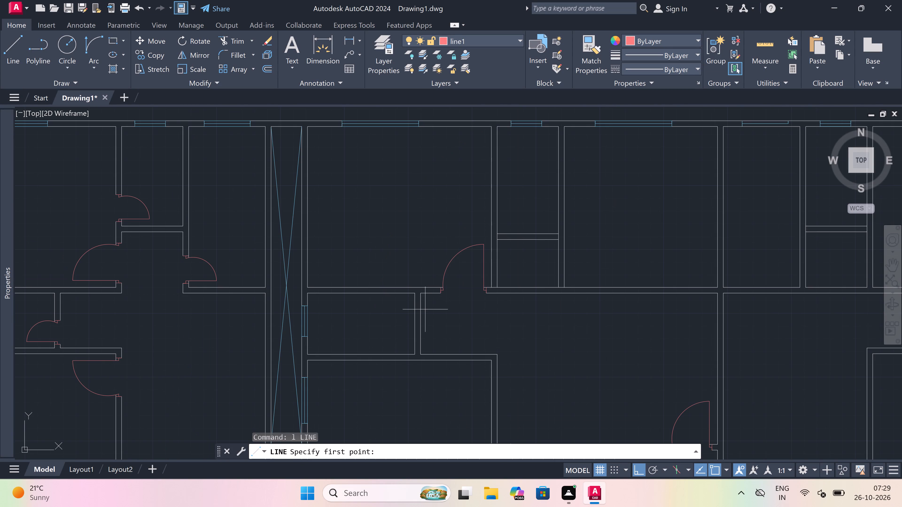
{"action": "scroll", "coordinate": [400, 288], "scroll_direction": "up", "scroll_amount": 2}
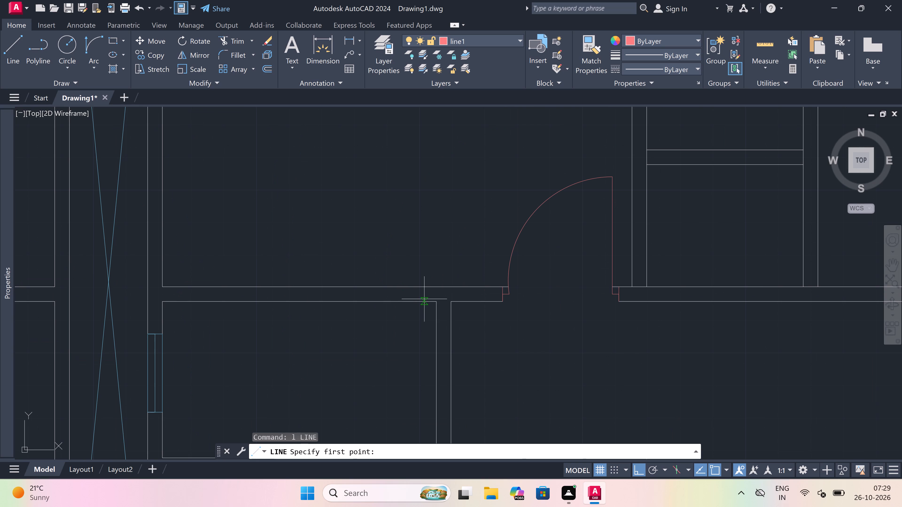
{"action": "left_click", "coordinate": [424, 299]}
{"action": "left_click", "coordinate": [423, 284]}
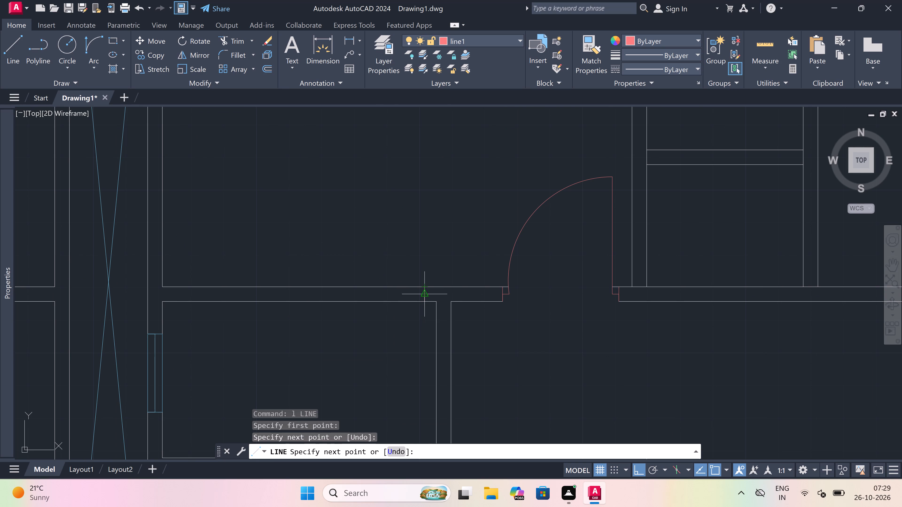
{"action": "left_click", "coordinate": [422, 296]}
{"action": "type", "text": "2\""}
{"action": "key", "text": "space"}
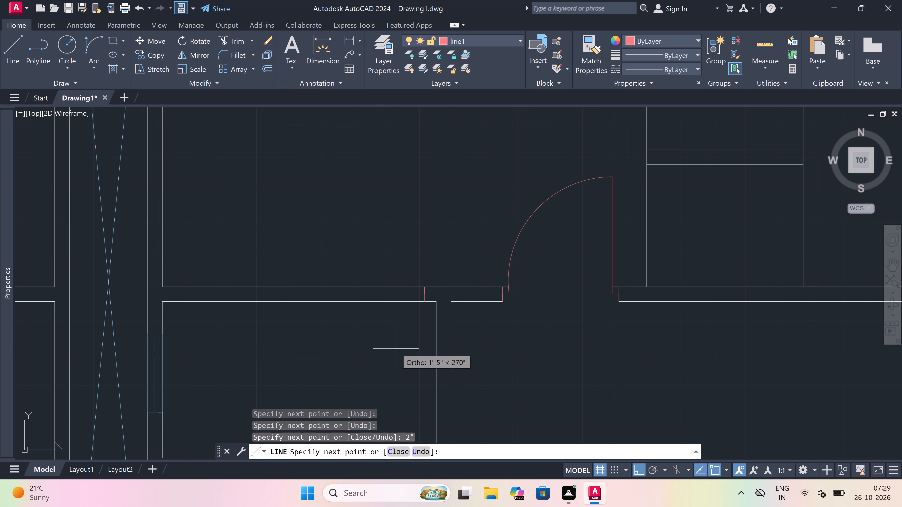
{"action": "type", "text": "2'"}
{"action": "key", "text": "space"}
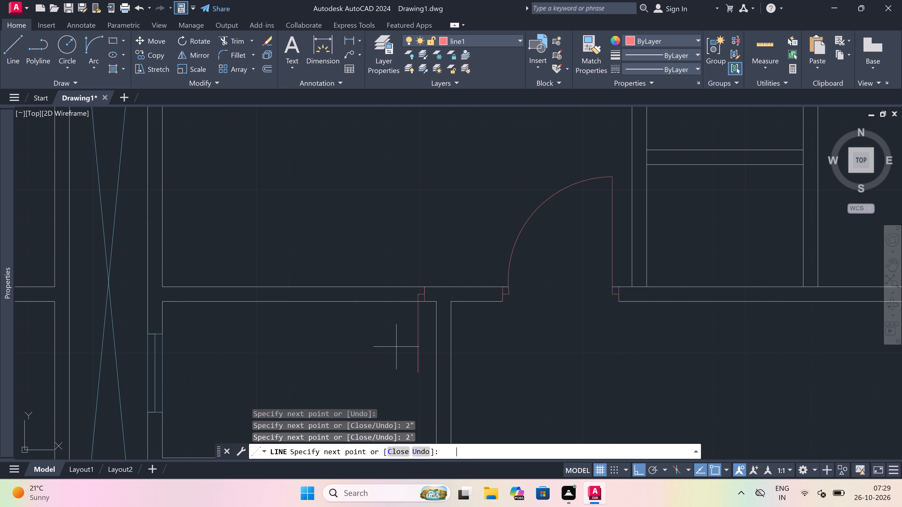
{"action": "key", "text": "Escape"}
Draw the west jamb across the small room's north wall, west of the 2' leaf, with a 2" stop running east from its midpoint.
{"action": "key", "text": "space"}
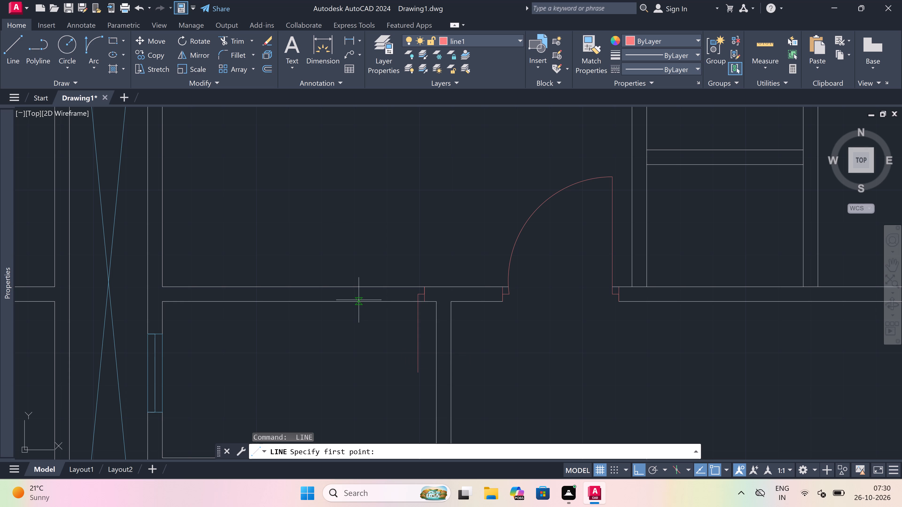
{"action": "left_click_drag", "start_coordinate": [351, 300], "coordinate": [351, 296]}
{"action": "left_click", "coordinate": [353, 290]}
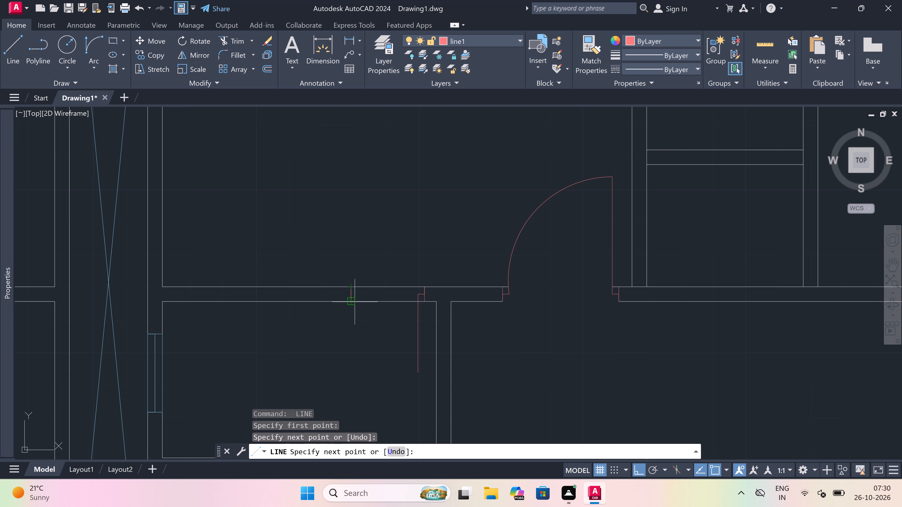
{"action": "left_click_drag", "start_coordinate": [352, 296], "coordinate": [355, 295]}
{"action": "scroll", "coordinate": [375, 296], "scroll_direction": "up", "scroll_amount": 2}
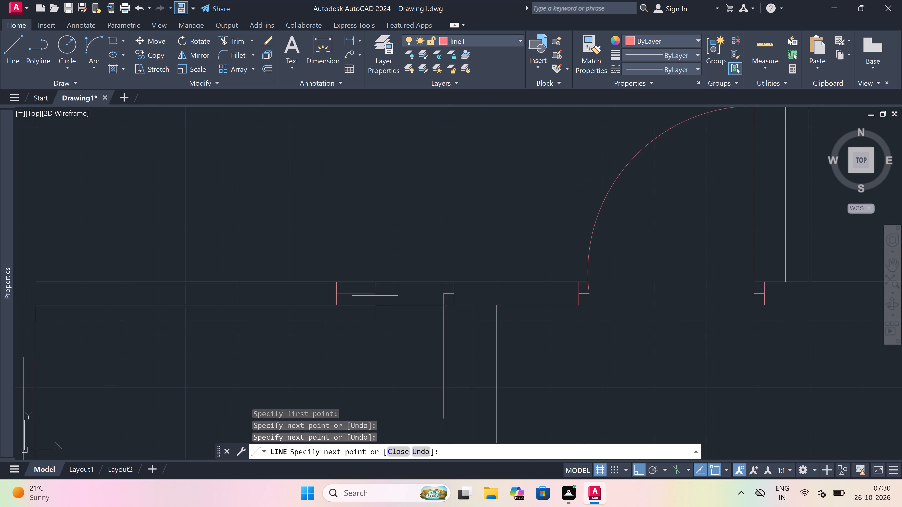
{"action": "type", "text": "2\""}
{"action": "key", "text": "space"}
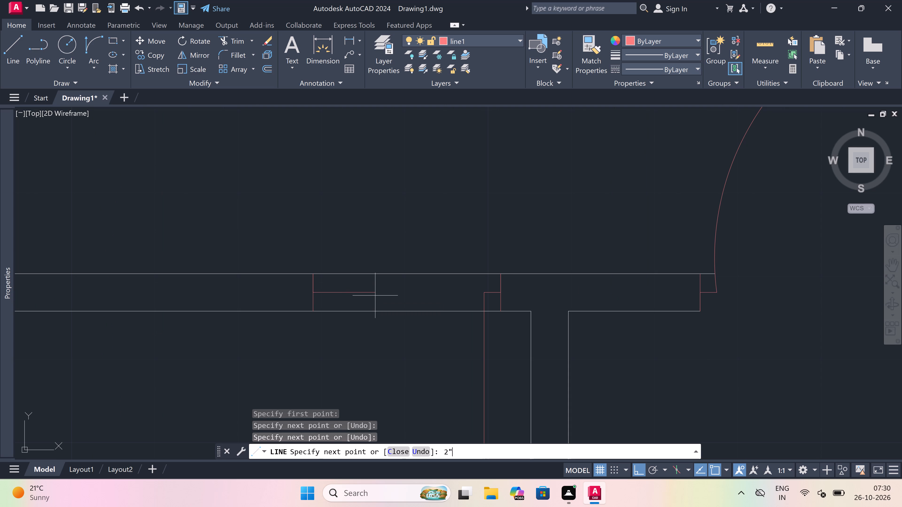
{"action": "key", "text": "Escape"}
Draw the door swing arc from the south end of the small room's 2' leaf to the west jamb's stop.
{"action": "scroll", "coordinate": [375, 296], "scroll_direction": "down", "scroll_amount": 2}
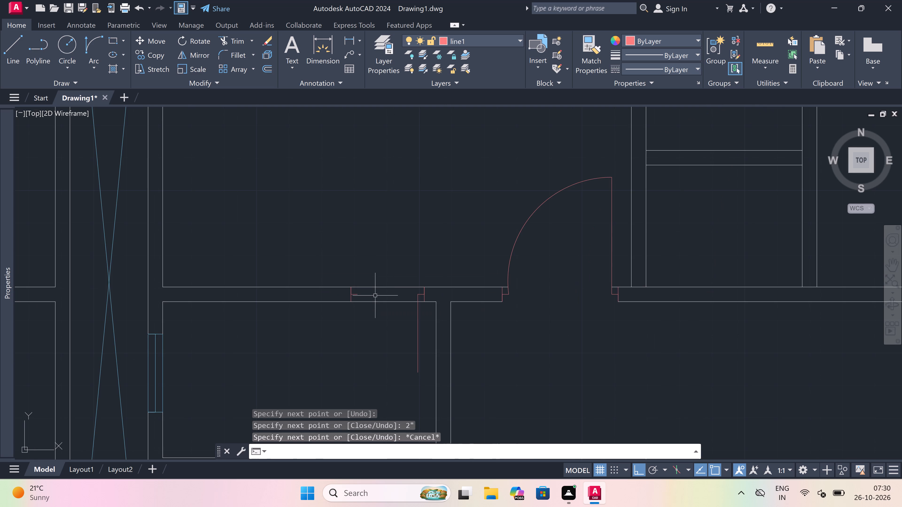
{"action": "left_click_drag", "start_coordinate": [89, 43], "coordinate": [116, 54]}
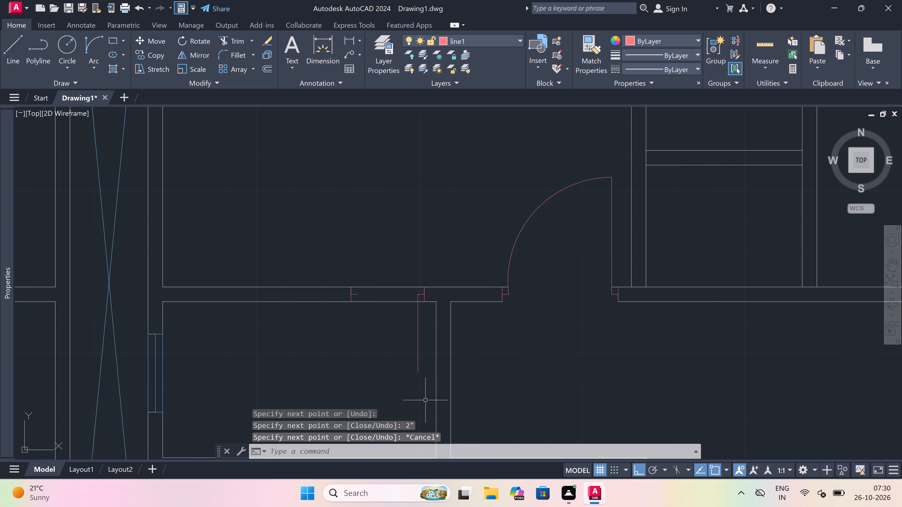
{"action": "left_click", "coordinate": [100, 44]}
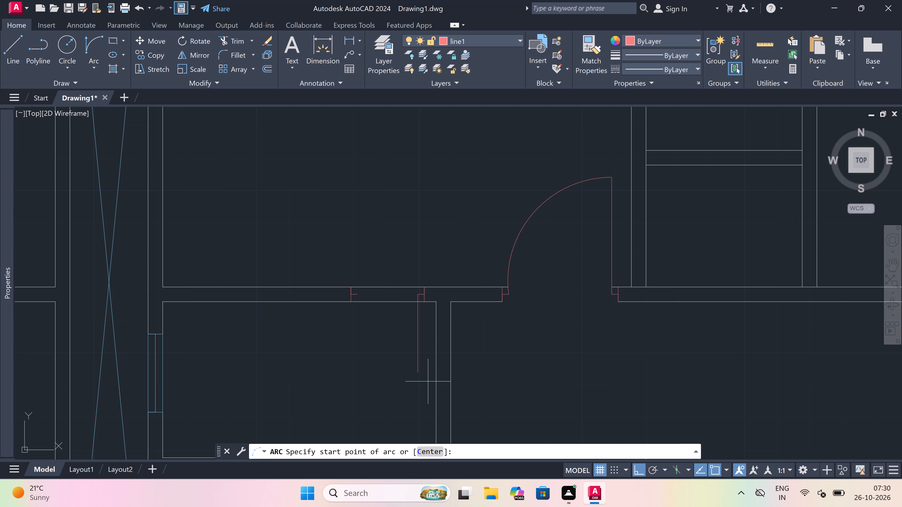
{"action": "left_click_drag", "start_coordinate": [420, 376], "coordinate": [416, 362]}
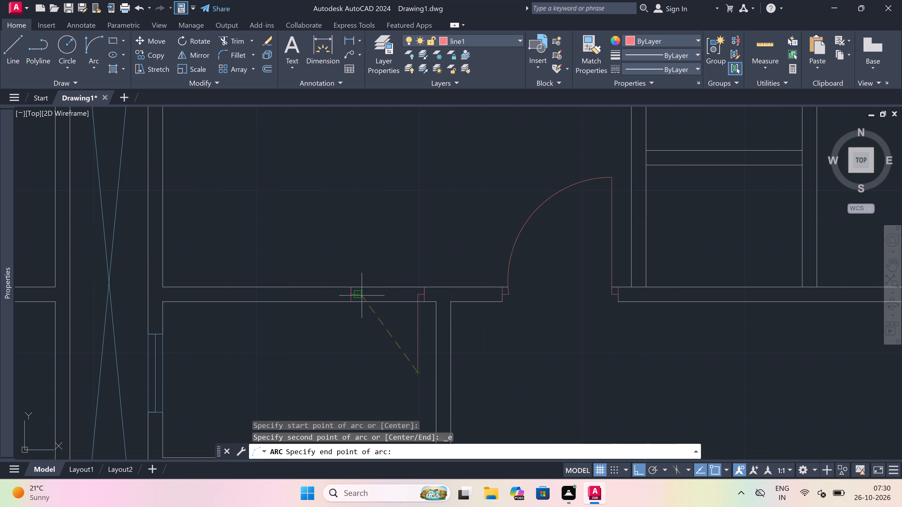
{"action": "left_click", "coordinate": [362, 295]}
{"action": "left_click", "coordinate": [315, 333]}
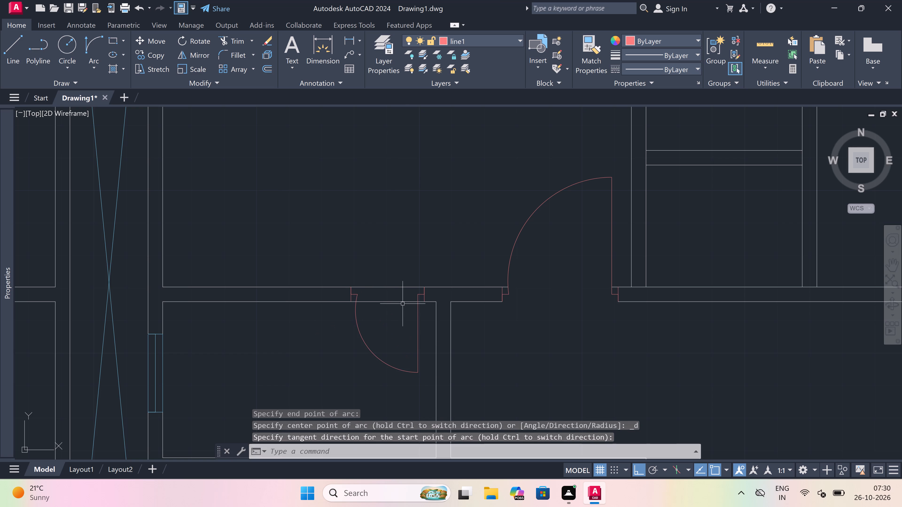
Trim both lines of the small room's north wall between the two jambs to open the doorway.
{"action": "key", "text": "r"}
{"action": "key", "text": "Escape"}
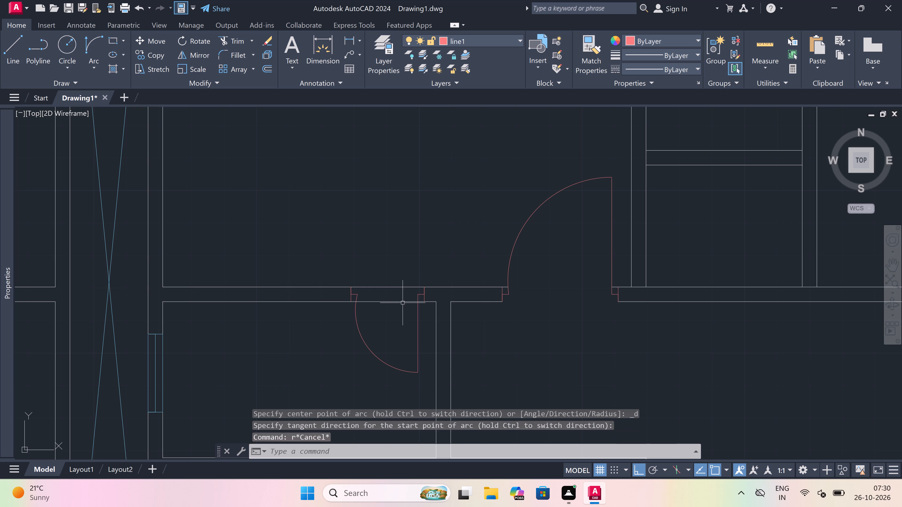
{"action": "key", "text": "t"}
{"action": "key", "text": "r"}
{"action": "key", "text": "space"}
{"action": "left_click", "coordinate": [398, 277]}
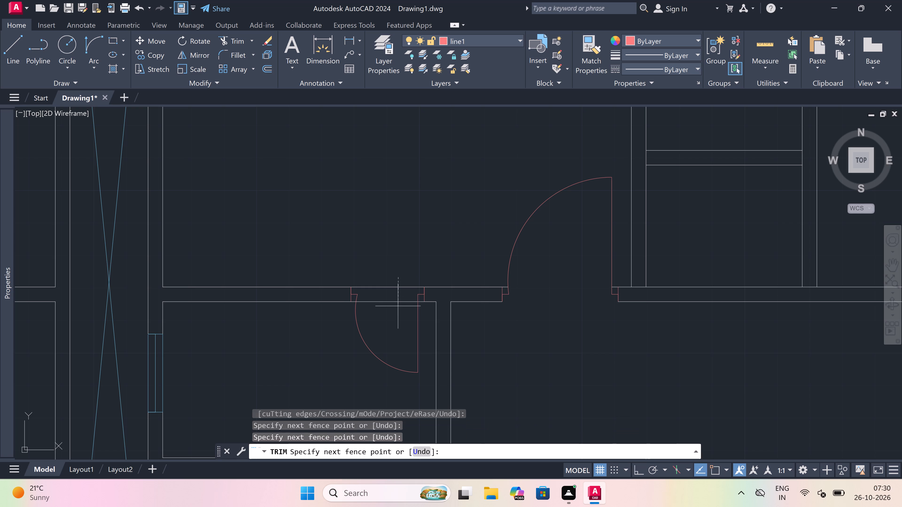
{"action": "left_click", "coordinate": [398, 315]}
{"action": "key", "text": "Escape"}
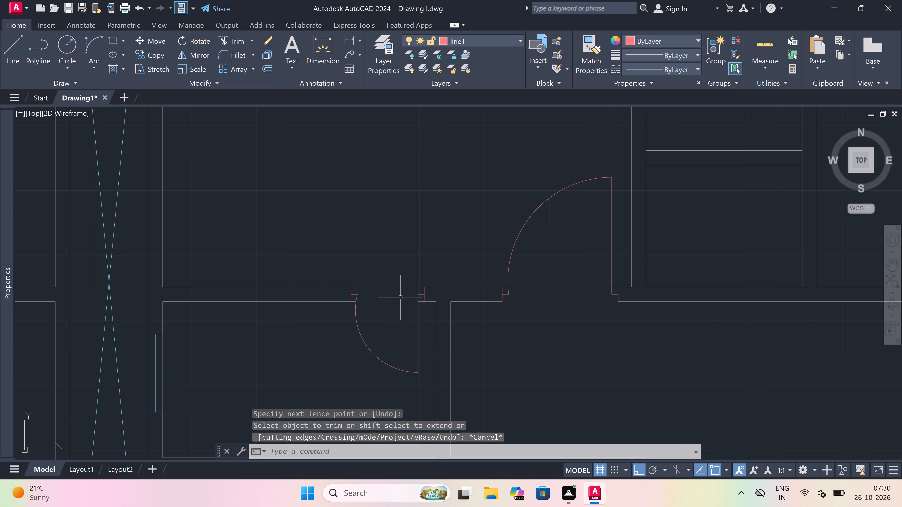
Across the north wall of the room south of the small room, near its east end, draw a jamb, a 2" stop running west and a 3' leaf running south.
{"action": "scroll", "coordinate": [400, 297], "scroll_direction": "down", "scroll_amount": 1}
{"action": "type", "text": "l"}
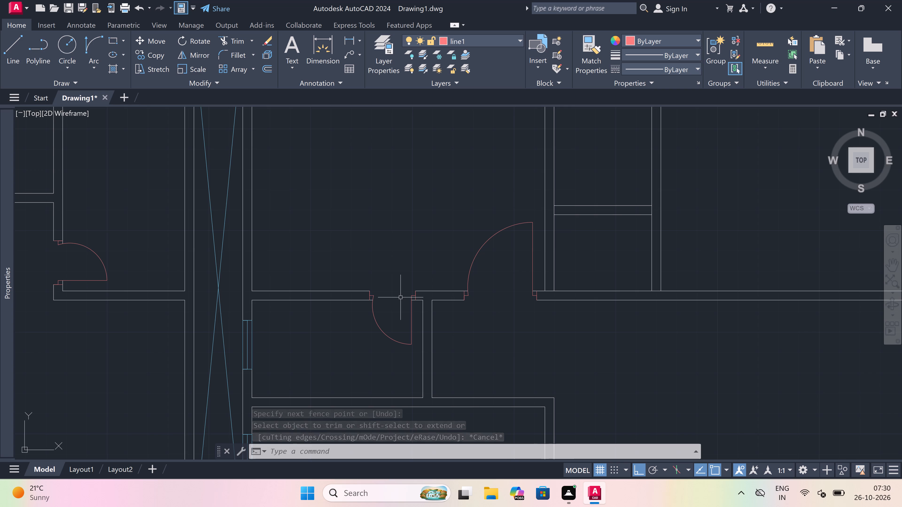
{"action": "key", "text": "space"}
{"action": "scroll", "coordinate": [400, 297], "scroll_direction": "down", "scroll_amount": 1}
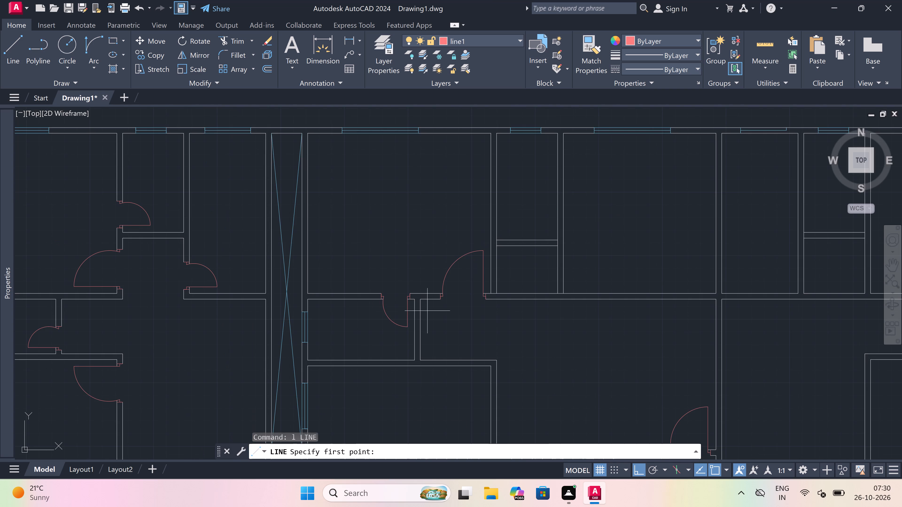
{"action": "scroll", "coordinate": [492, 375], "scroll_direction": "up", "scroll_amount": 2}
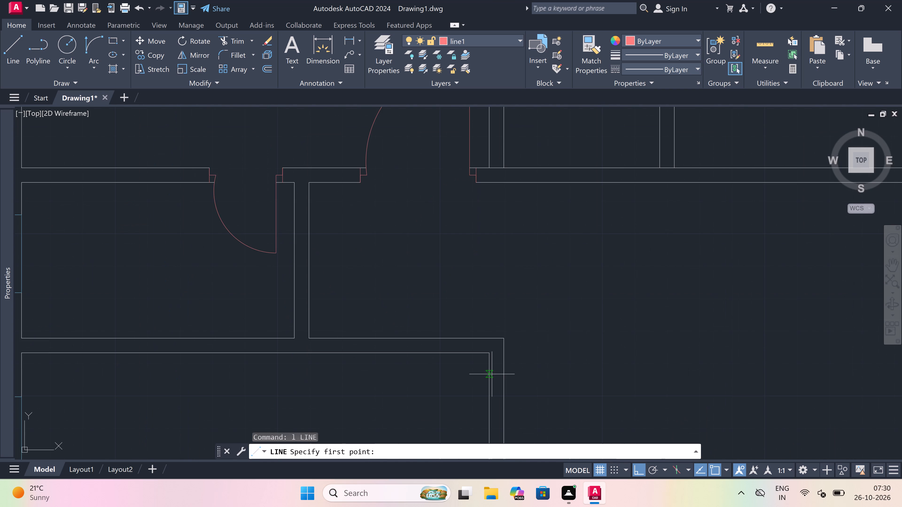
{"action": "left_click_drag", "start_coordinate": [475, 351], "coordinate": [474, 344]}
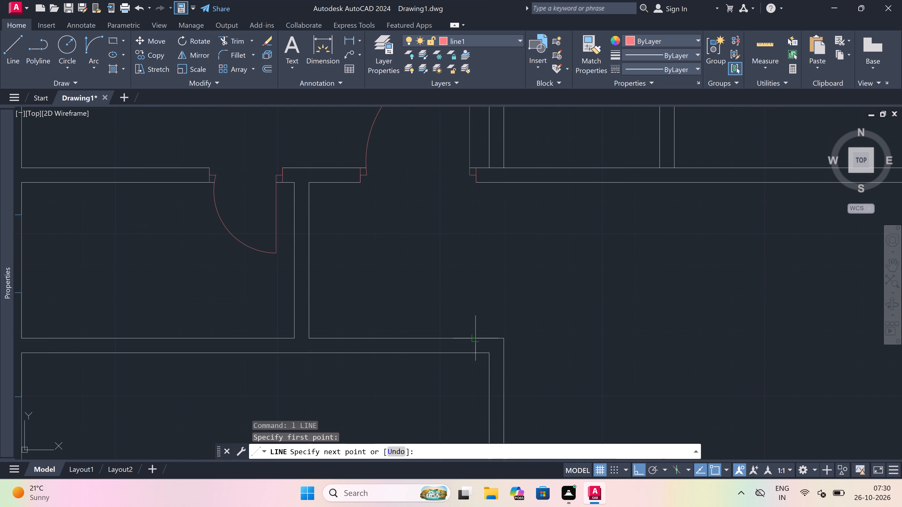
{"action": "left_click", "coordinate": [472, 337]}
{"action": "left_click", "coordinate": [473, 343]}
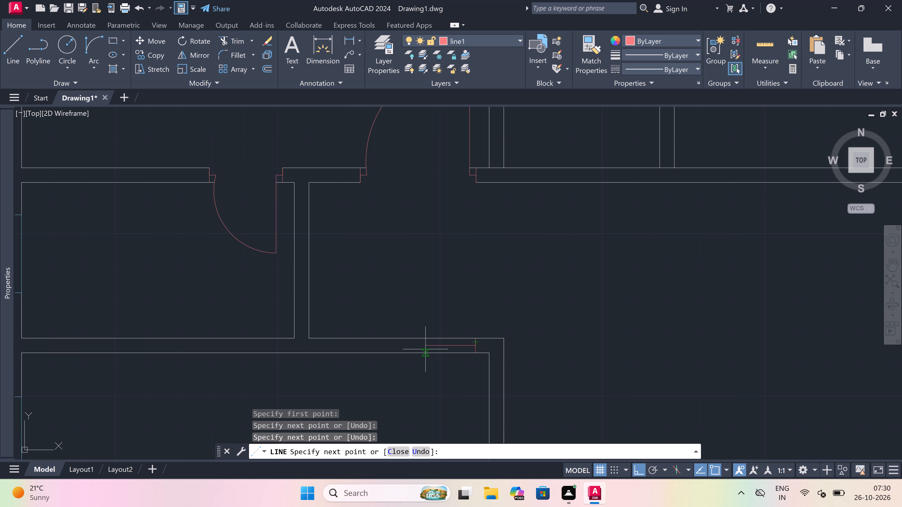
{"action": "type", "text": "2\""}
{"action": "key", "text": "space"}
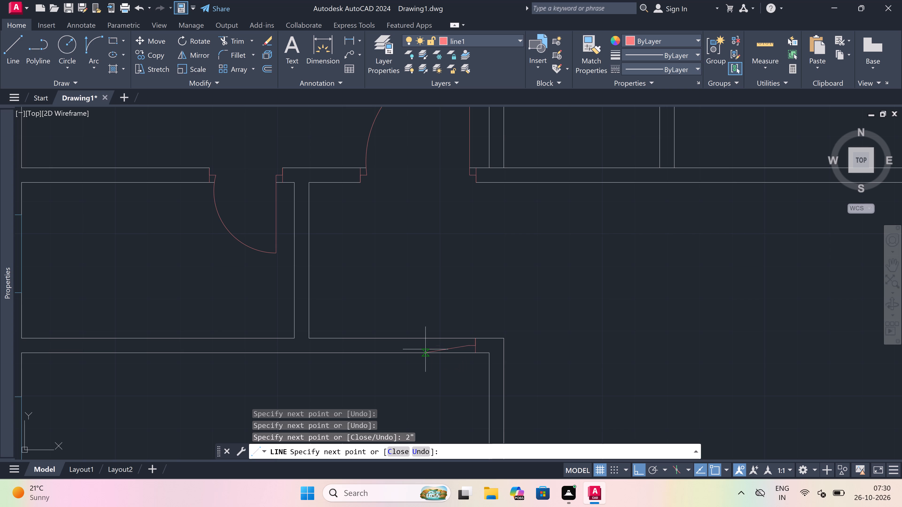
{"action": "scroll", "coordinate": [462, 371], "scroll_direction": "down", "scroll_amount": 2}
{"action": "scroll", "coordinate": [455, 436], "scroll_direction": "up", "scroll_amount": 2}
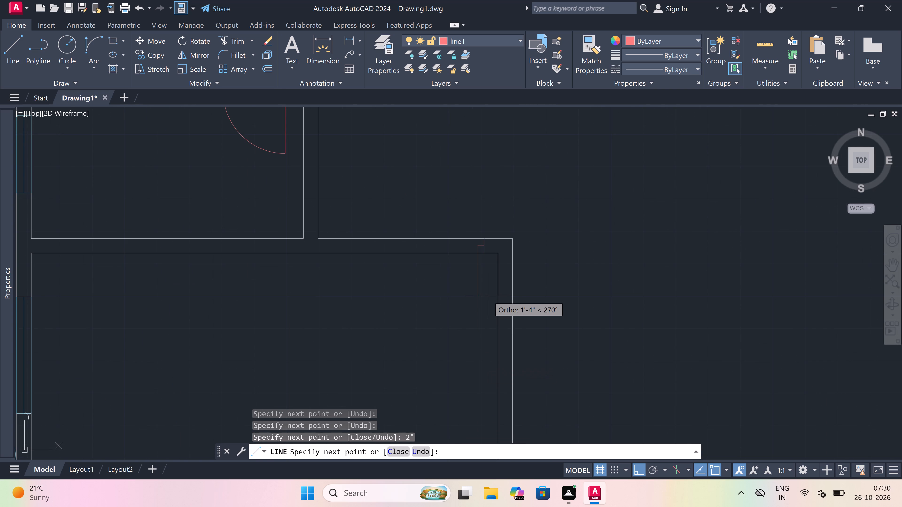
{"action": "type", "text": "3'"}
{"action": "key", "text": "space"}
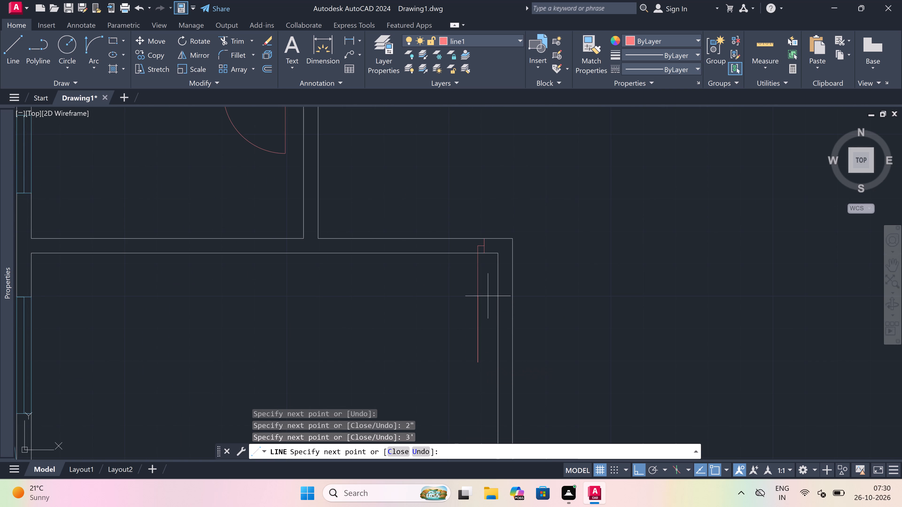
{"action": "key", "text": "Escape"}
Draw the west jamb across the same north wall, west of the 3' leaf, with a 2" stop running east from its midpoint.
{"action": "key", "text": "space"}
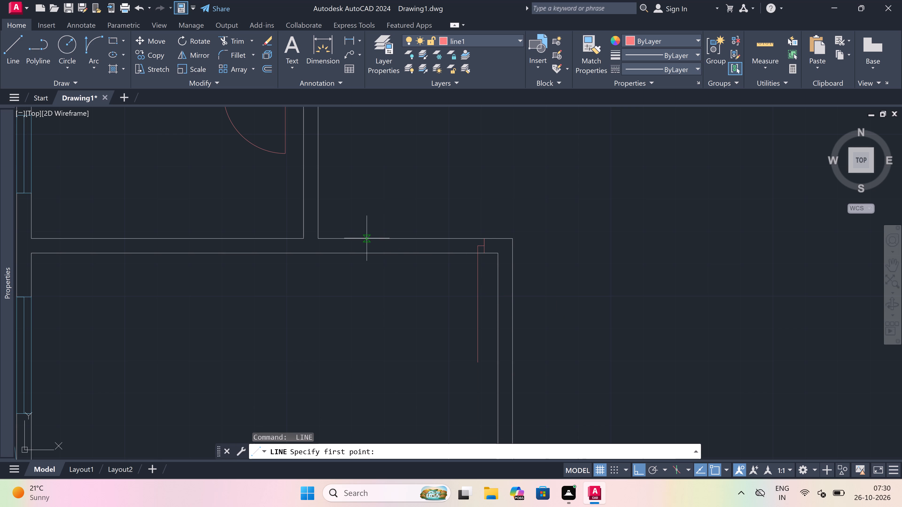
{"action": "left_click", "coordinate": [377, 237]}
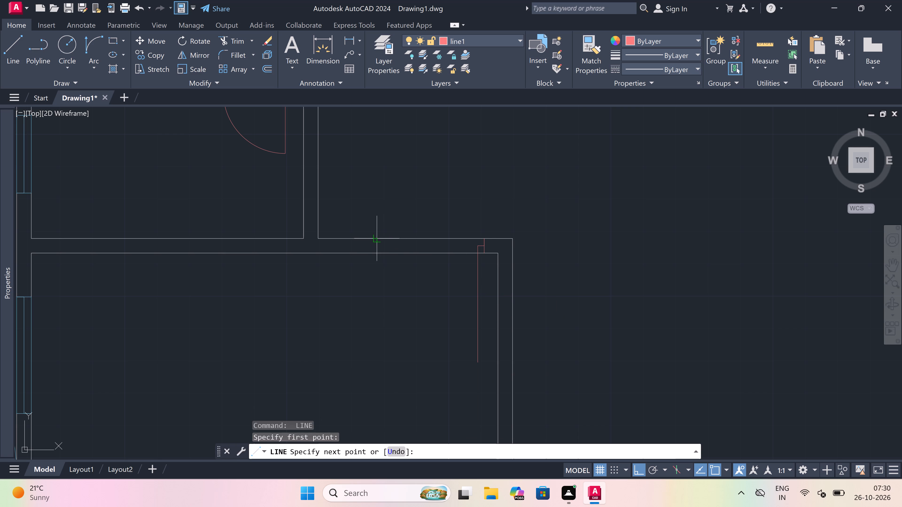
{"action": "left_click", "coordinate": [374, 252]}
{"action": "left_click_drag", "start_coordinate": [374, 246], "coordinate": [377, 246]}
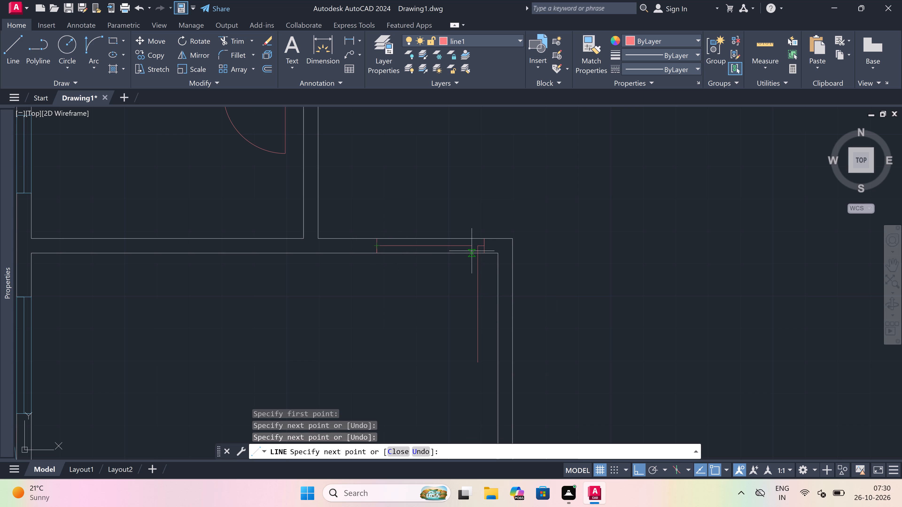
{"action": "type", "text": "2\""}
{"action": "key", "text": "space"}
{"action": "key", "text": "Escape"}
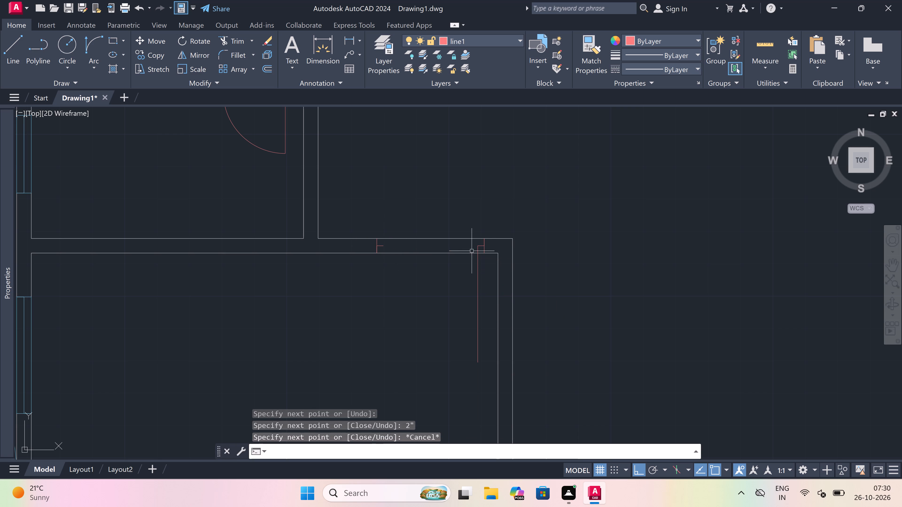
Draw the door swing arc from the south end of the 3' leaf to the west jamb's stop.
{"action": "left_click_drag", "start_coordinate": [89, 47], "coordinate": [92, 46]}
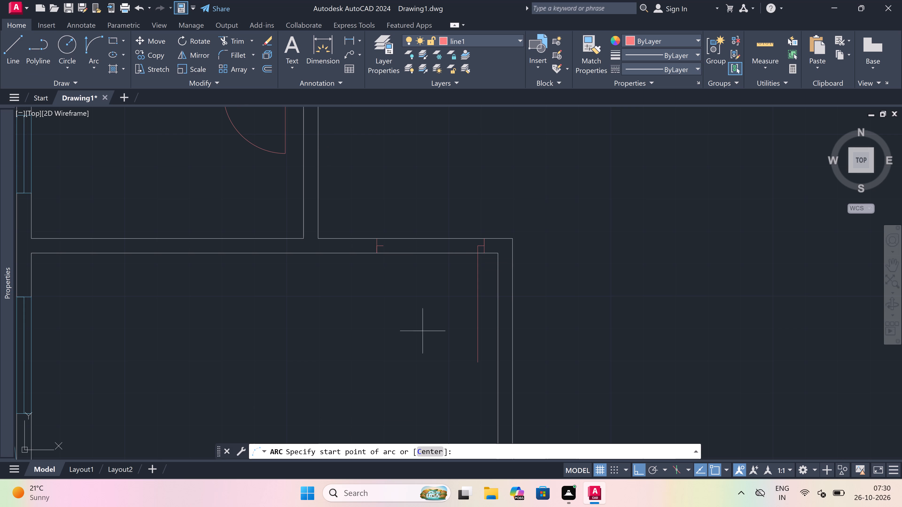
{"action": "left_click_drag", "start_coordinate": [481, 362], "coordinate": [479, 356]}
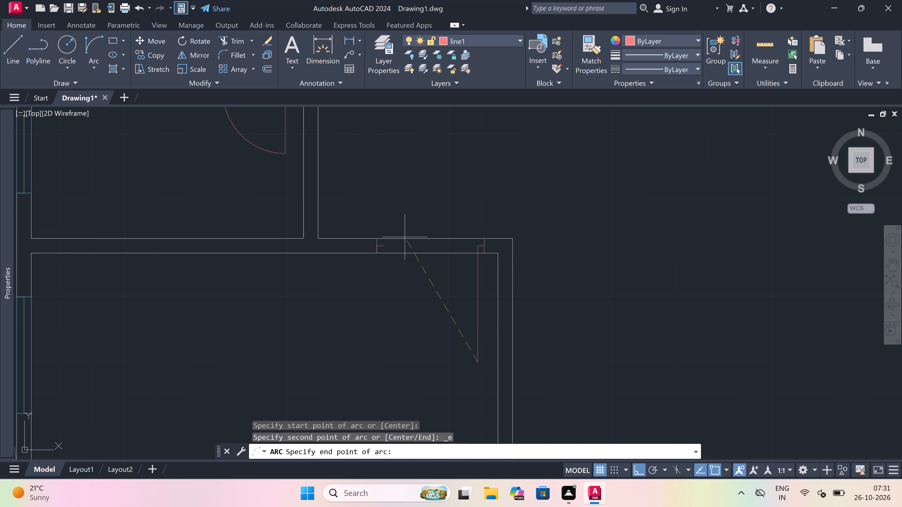
{"action": "left_click", "coordinate": [387, 245]}
{"action": "left_click", "coordinate": [338, 298]}
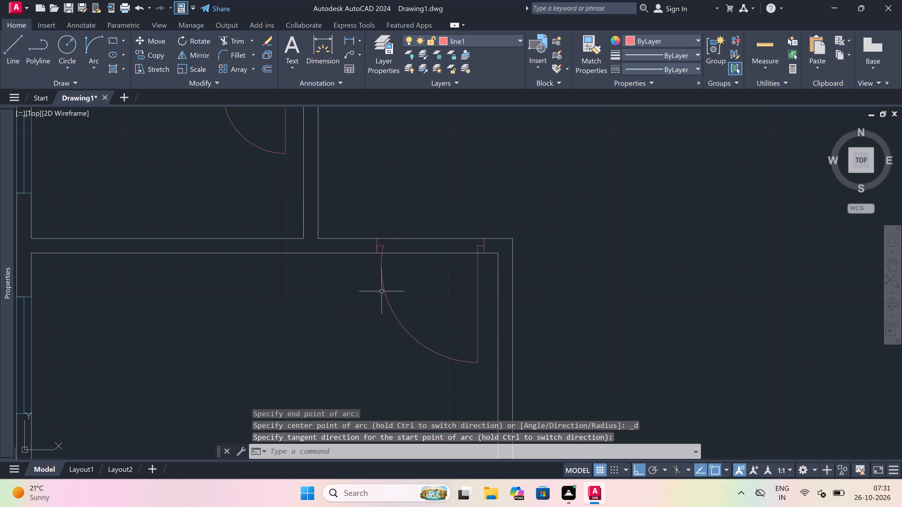
Trim both lines of this room's north wall between the two jambs to open the doorway.
{"action": "key", "text": "t"}
{"action": "key", "text": "r"}
{"action": "key", "text": "space"}
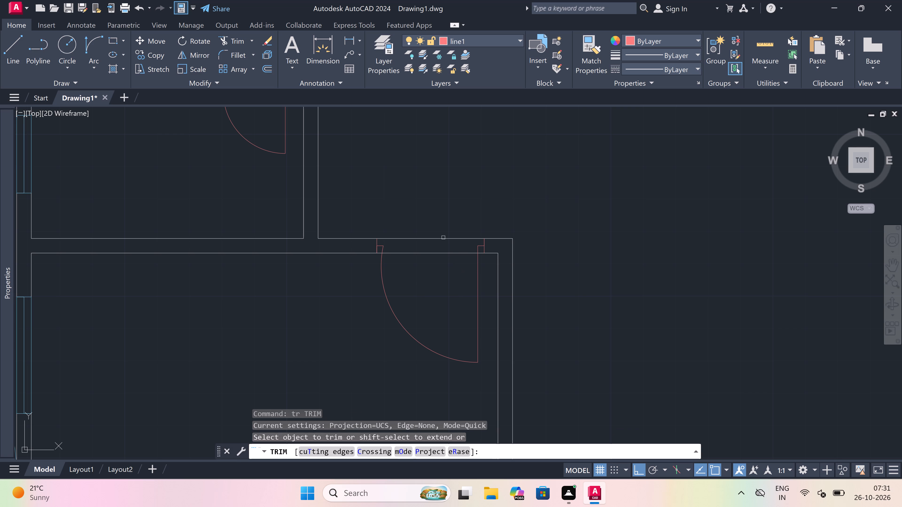
{"action": "left_click", "coordinate": [443, 227]}
{"action": "left_click", "coordinate": [441, 296]}
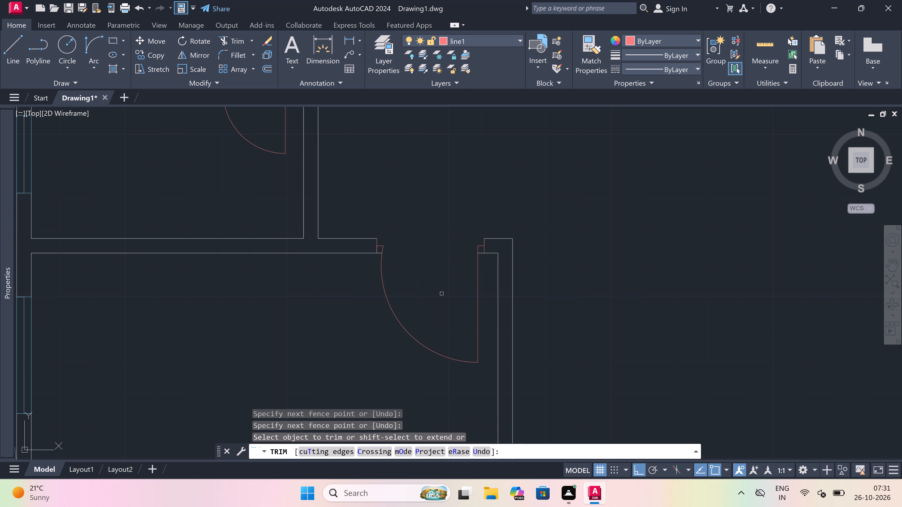
{"action": "key", "text": "Escape"}
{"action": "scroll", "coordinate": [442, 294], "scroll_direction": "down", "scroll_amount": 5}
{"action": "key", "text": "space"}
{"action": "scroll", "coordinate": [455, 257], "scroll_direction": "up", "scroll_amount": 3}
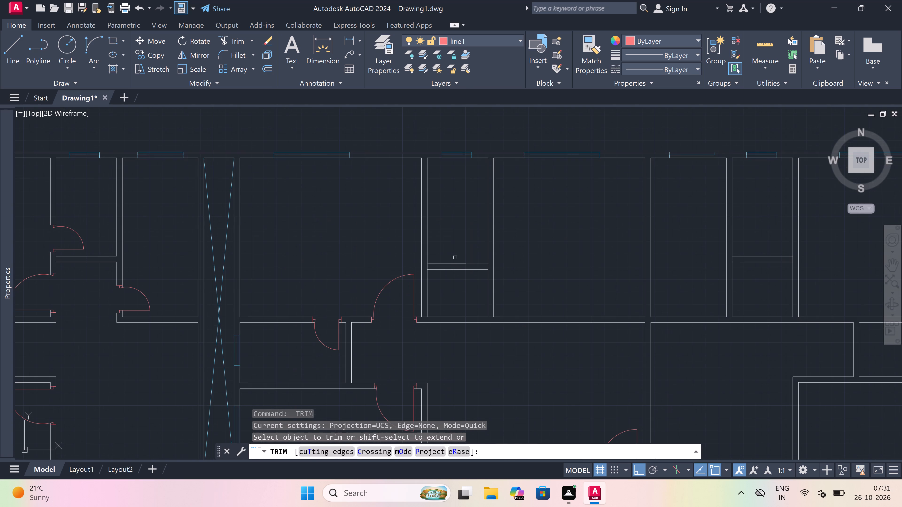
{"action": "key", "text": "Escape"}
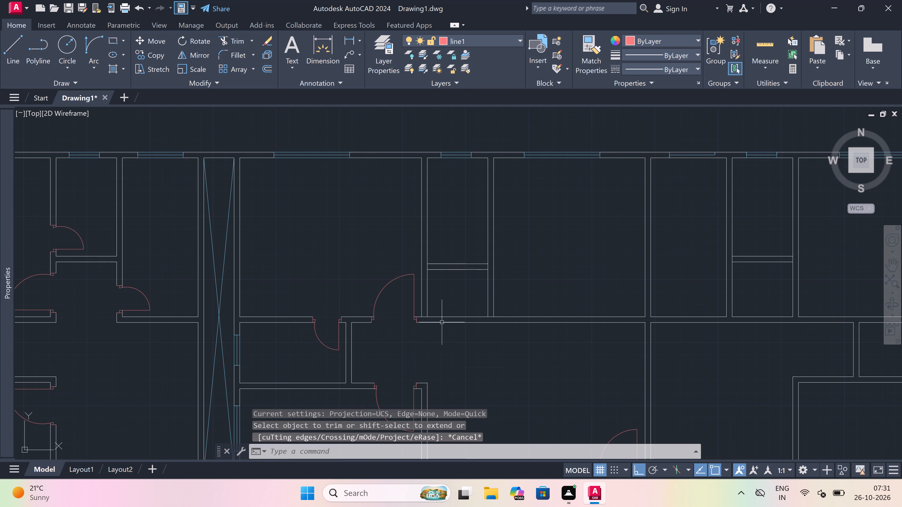
Extend both side walls of the narrow compartment east of the large room's door south to the corridor wall's south line.
{"action": "scroll", "coordinate": [442, 322], "scroll_direction": "up", "scroll_amount": 1}
{"action": "key", "text": "e"}
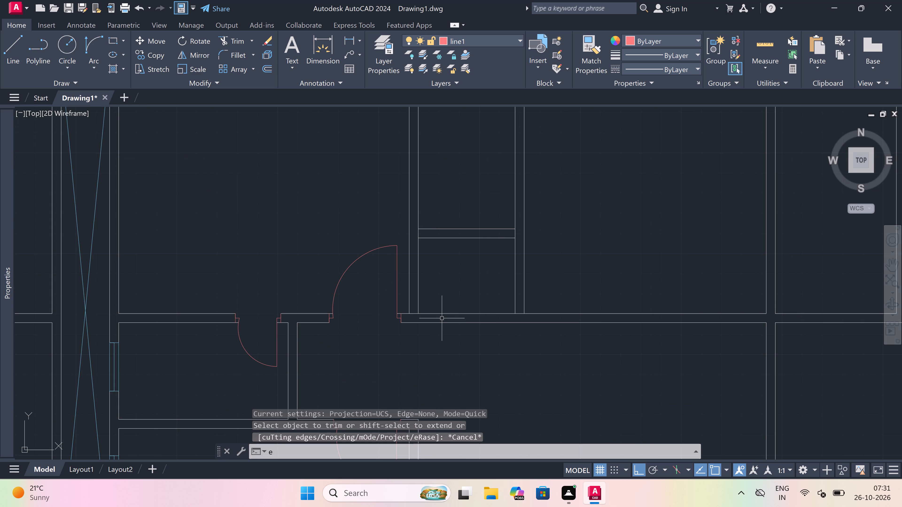
{"action": "key", "text": "x"}
{"action": "key", "text": "space"}
{"action": "left_click", "coordinate": [436, 281]}
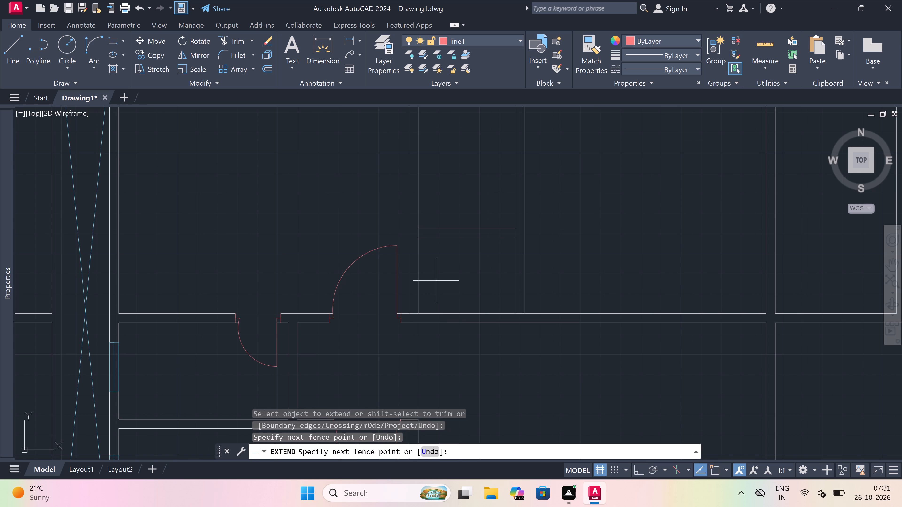
{"action": "left_click_drag", "start_coordinate": [401, 291], "coordinate": [404, 289]}
{"action": "left_click", "coordinate": [453, 280]}
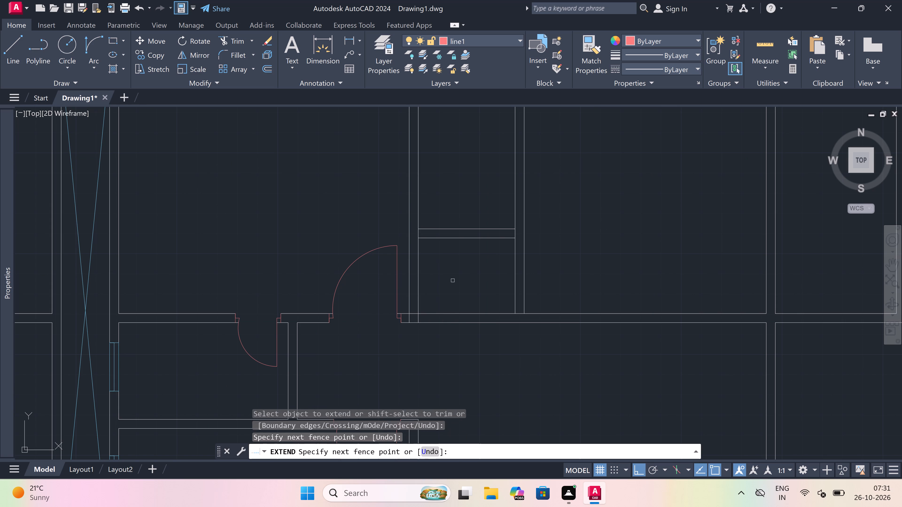
{"action": "left_click", "coordinate": [587, 270]}
{"action": "key", "text": "Escape"}
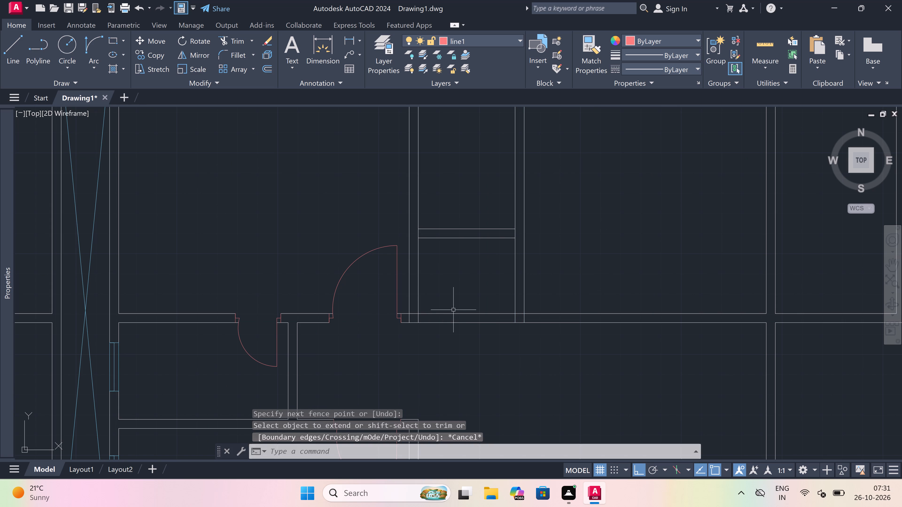
Trim the overlapping lines where the narrow compartment's west side wall meets the corridor wall, leaving a clean corner.
{"action": "type", "text": "tr"}
{"action": "key", "text": "space"}
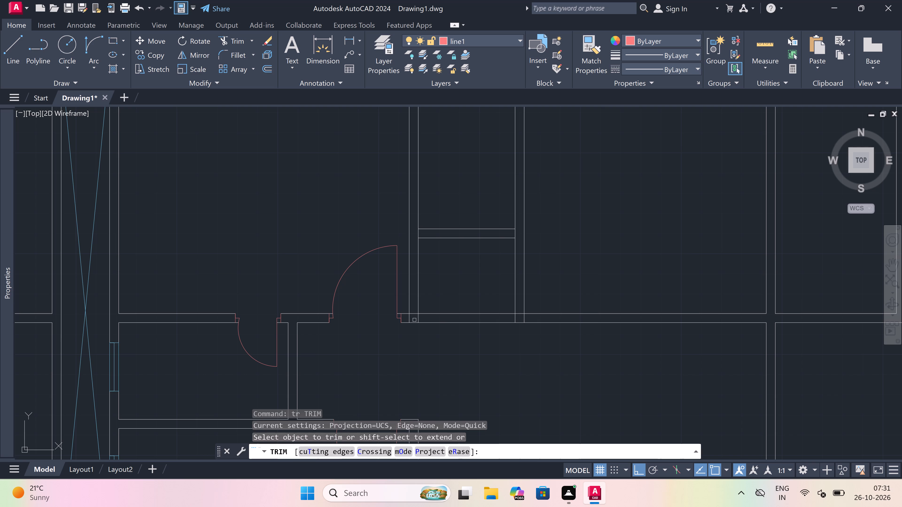
{"action": "left_click", "coordinate": [414, 319]}
{"action": "left_click", "coordinate": [416, 311]}
{"action": "scroll", "coordinate": [416, 311], "scroll_direction": "up", "scroll_amount": 3}
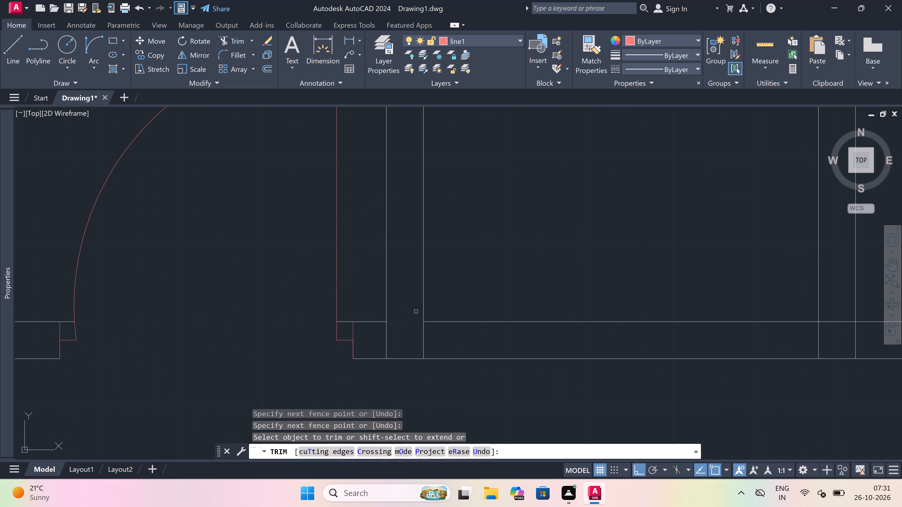
{"action": "left_click", "coordinate": [396, 334]}
{"action": "left_click", "coordinate": [384, 343]}
Trim both corridor wall lines between the compartment's two side walls to open its south end.
{"action": "scroll", "coordinate": [384, 342], "scroll_direction": "down", "scroll_amount": 4}
{"action": "left_click", "coordinate": [436, 320]}
{"action": "left_click_drag", "start_coordinate": [425, 354], "coordinate": [426, 351]}
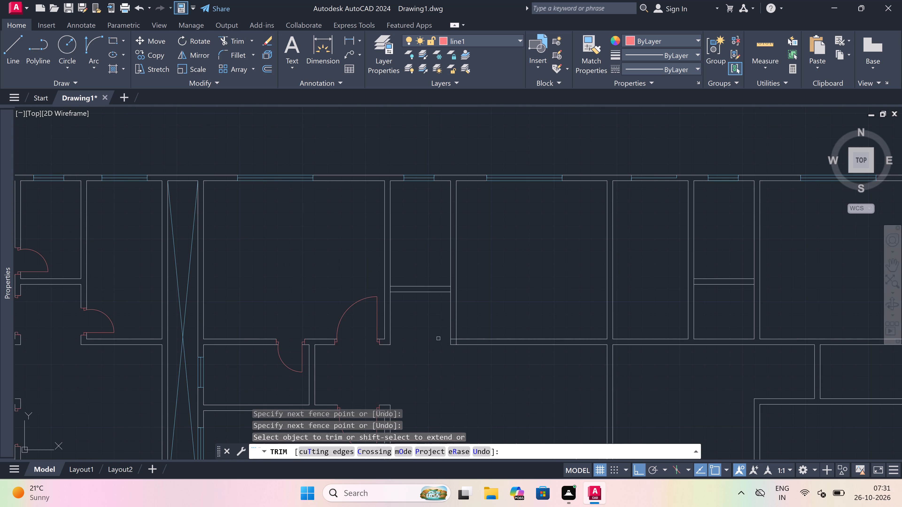
Trim the overlapping lines inside the corner where the compartment's east side wall meets the corridor wall.
{"action": "scroll", "coordinate": [443, 334], "scroll_direction": "up", "scroll_amount": 2}
{"action": "scroll", "coordinate": [479, 351], "scroll_direction": "up", "scroll_amount": 3}
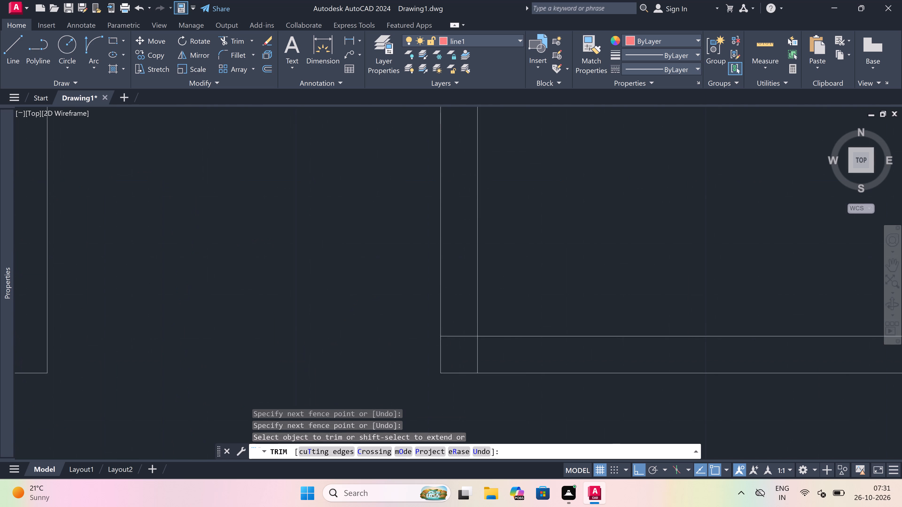
{"action": "left_click", "coordinate": [484, 354]}
{"action": "left_click", "coordinate": [439, 307]}
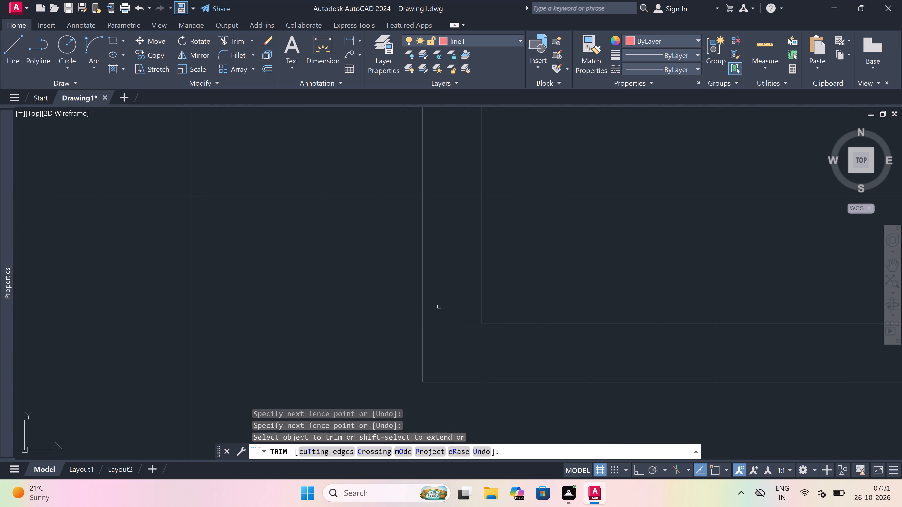
{"action": "scroll", "coordinate": [463, 332], "scroll_direction": "down", "scroll_amount": 3}
{"action": "key", "text": "Escape"}
Trim the inner side wall lines across both ends of the compartment's cross wall to merge the wall junctions.
{"action": "scroll", "coordinate": [463, 332], "scroll_direction": "down", "scroll_amount": 2}
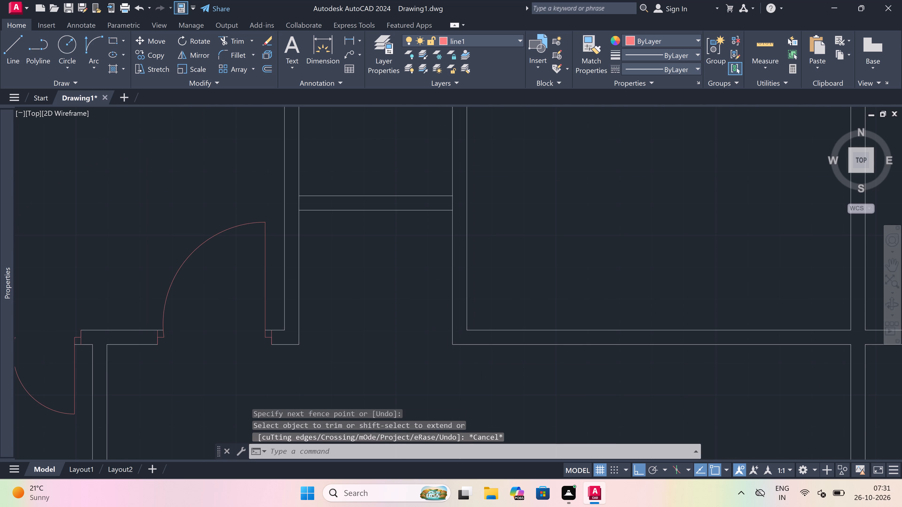
{"action": "scroll", "coordinate": [463, 332], "scroll_direction": "down", "scroll_amount": 1}
{"action": "scroll", "coordinate": [449, 309], "scroll_direction": "up", "scroll_amount": 3}
{"action": "key", "text": "space"}
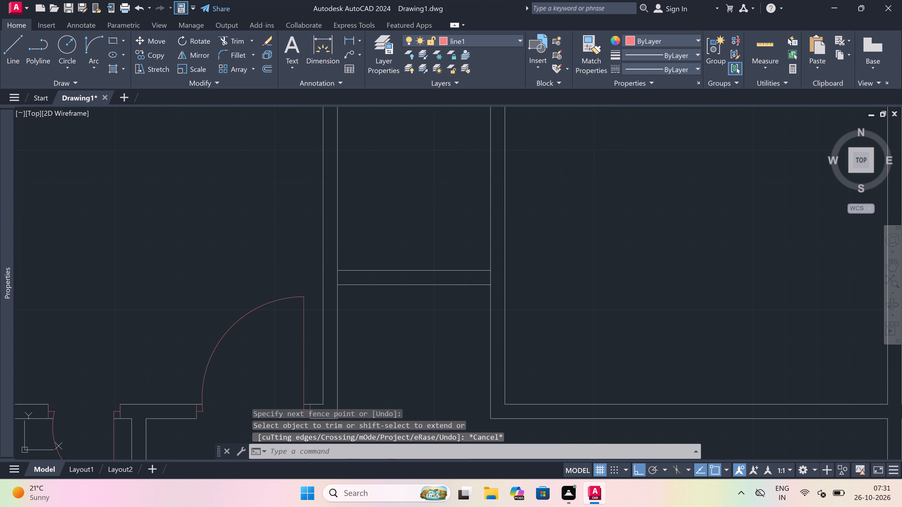
{"action": "left_click_drag", "start_coordinate": [331, 279], "coordinate": [340, 280]}
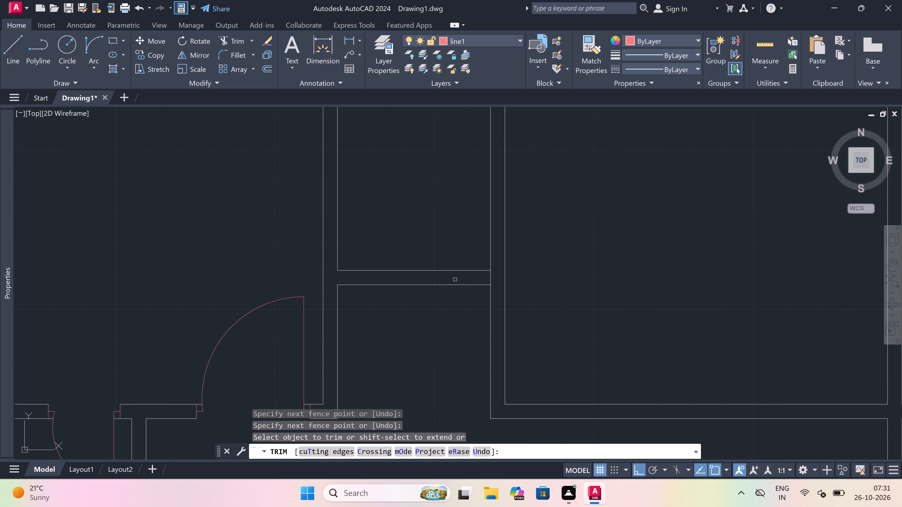
{"action": "left_click", "coordinate": [492, 278]}
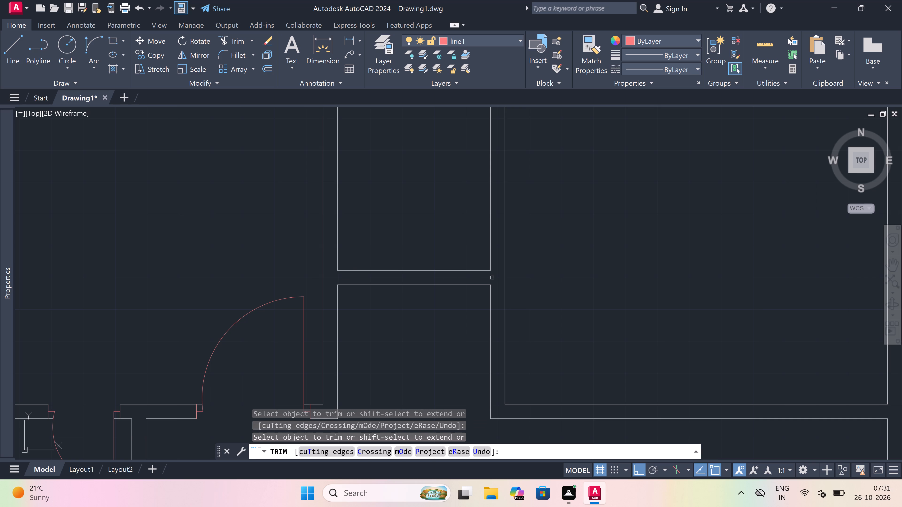
{"action": "key", "text": "Escape"}
Draw the east jamb across the compartment's cross wall, with a 2" stop running west from its midpoint and a 2' leaf running north.
{"action": "key", "text": "l"}
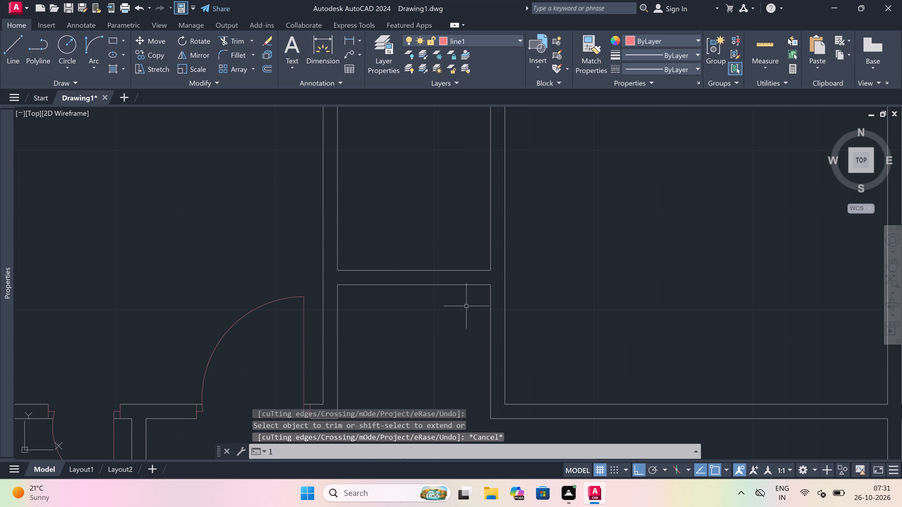
{"action": "key", "text": "space"}
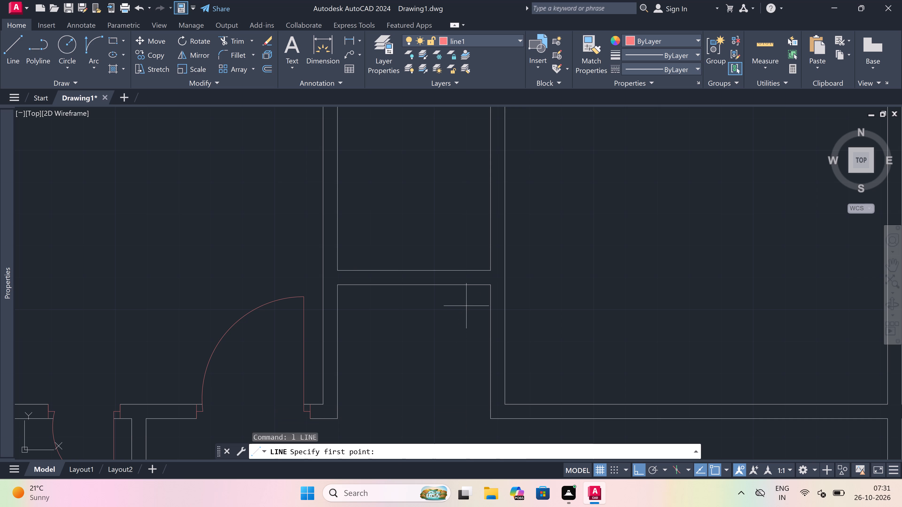
{"action": "scroll", "coordinate": [458, 302], "scroll_direction": "down", "scroll_amount": 4}
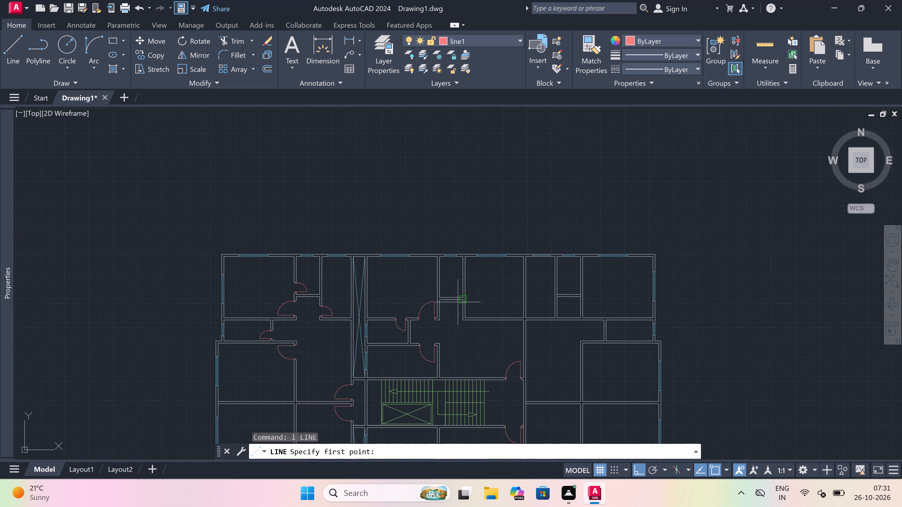
{"action": "scroll", "coordinate": [458, 302], "scroll_direction": "up", "scroll_amount": 4}
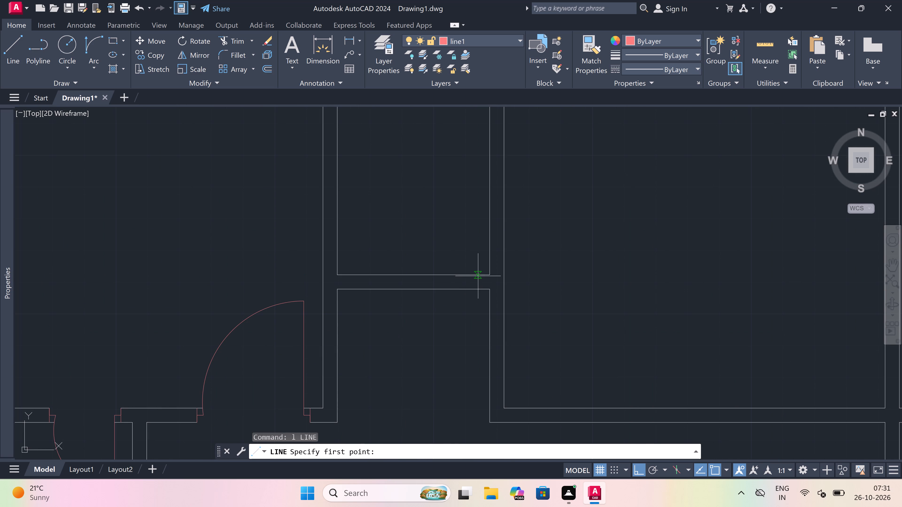
{"action": "left_click", "coordinate": [479, 276]}
{"action": "left_click", "coordinate": [478, 287]}
{"action": "scroll", "coordinate": [477, 282], "scroll_direction": "up", "scroll_amount": 2}
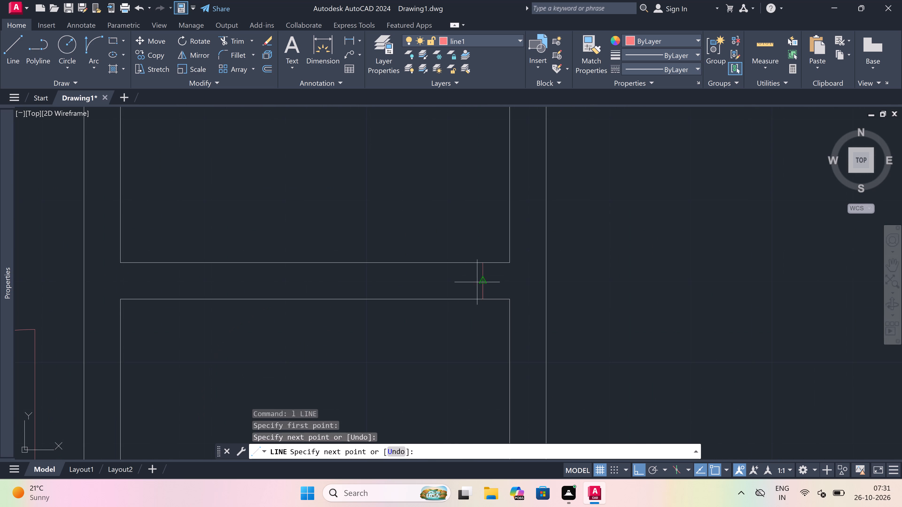
{"action": "left_click", "coordinate": [480, 281]}
{"action": "type", "text": "2\""}
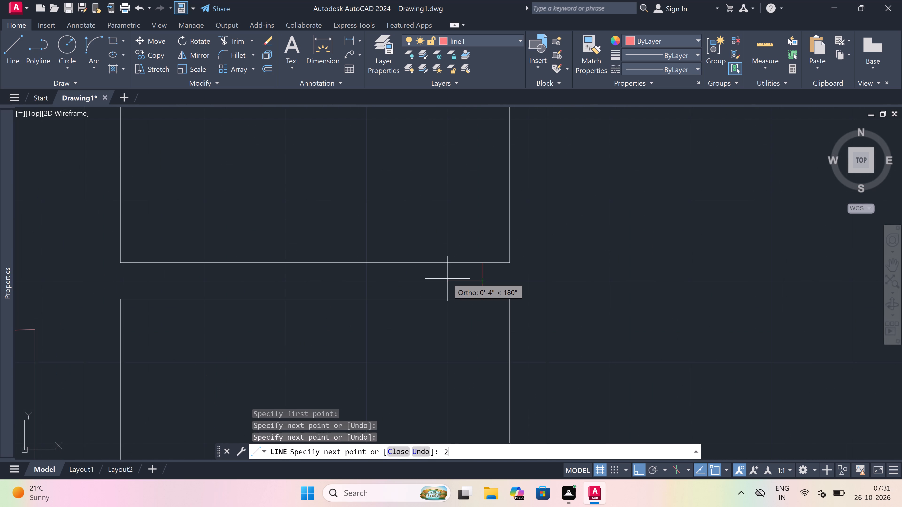
{"action": "key", "text": "space"}
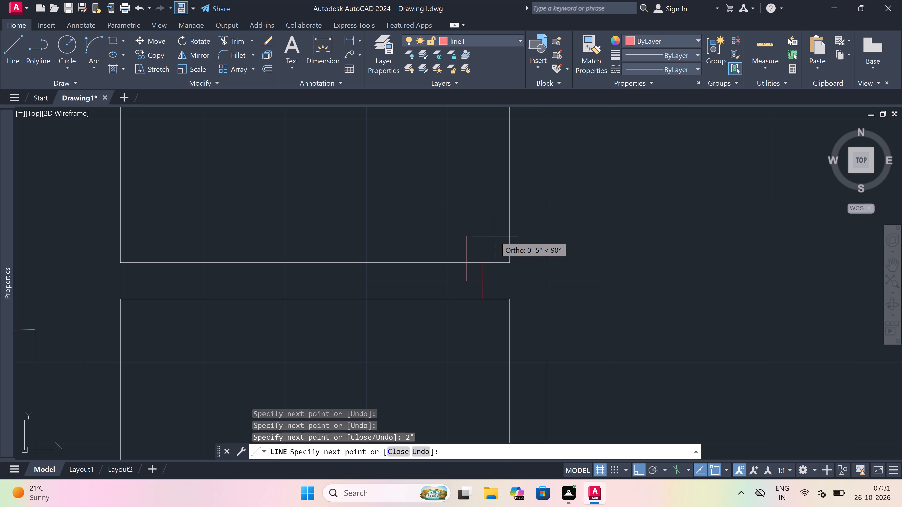
{"action": "type", "text": "2'"}
{"action": "key", "text": "space"}
{"action": "key", "text": "Escape"}
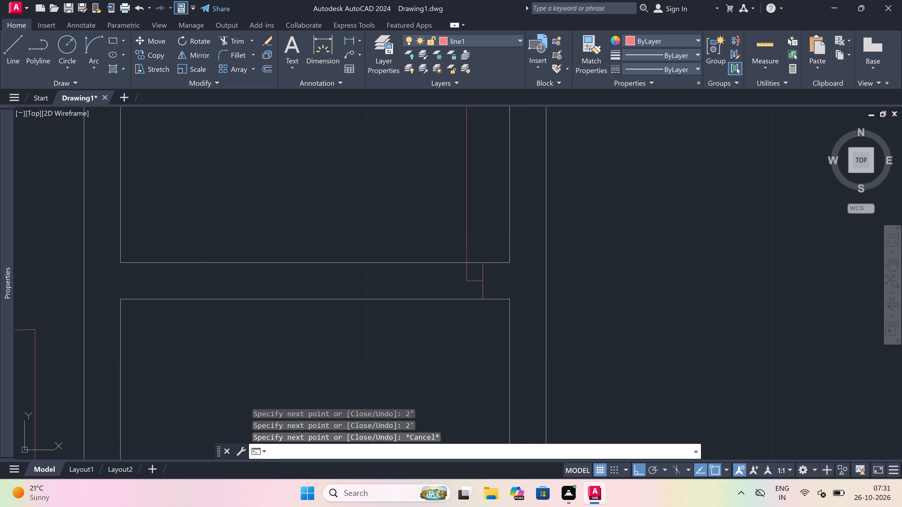
Draw the west jamb across the same cross wall, with a 2" stop running east from its midpoint.
{"action": "key", "text": "space"}
{"action": "scroll", "coordinate": [417, 280], "scroll_direction": "down", "scroll_amount": 3}
{"action": "scroll", "coordinate": [388, 269], "scroll_direction": "up", "scroll_amount": 3}
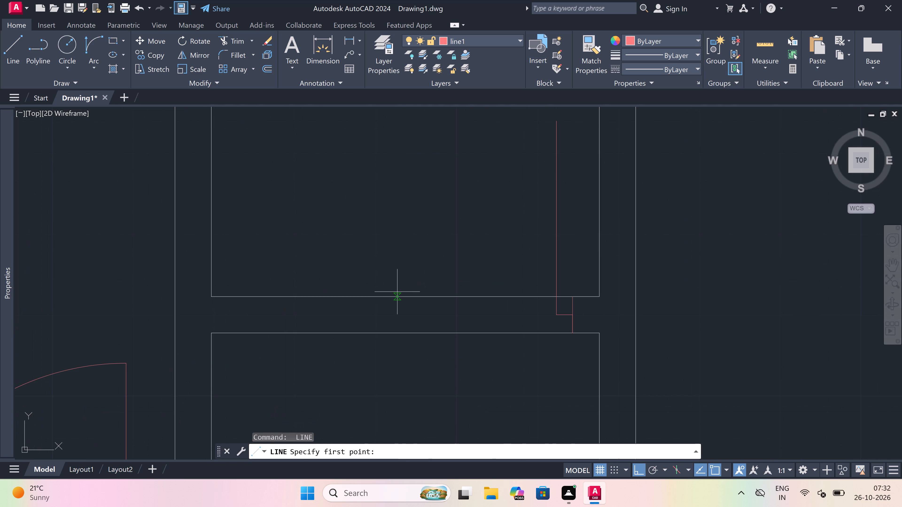
{"action": "left_click", "coordinate": [398, 292]}
{"action": "left_click", "coordinate": [400, 334]}
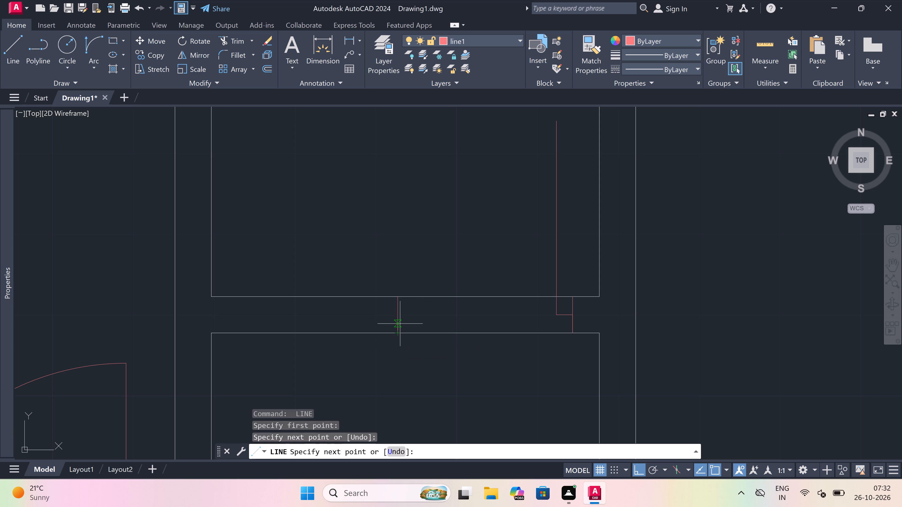
{"action": "left_click_drag", "start_coordinate": [401, 317], "coordinate": [406, 317]}
{"action": "type", "text": "2\""}
{"action": "key", "text": "space"}
{"action": "key", "text": "Escape"}
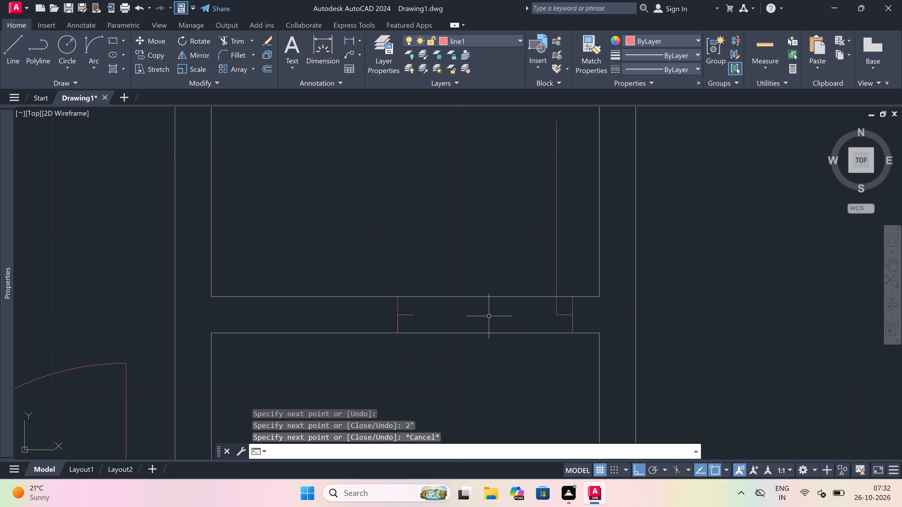
Draw the door swing arc from the north end of the 2' leaf to the west jamb's stop.
{"action": "scroll", "coordinate": [489, 316], "scroll_direction": "down", "scroll_amount": 1}
{"action": "left_click_drag", "start_coordinate": [93, 43], "coordinate": [149, 51]}
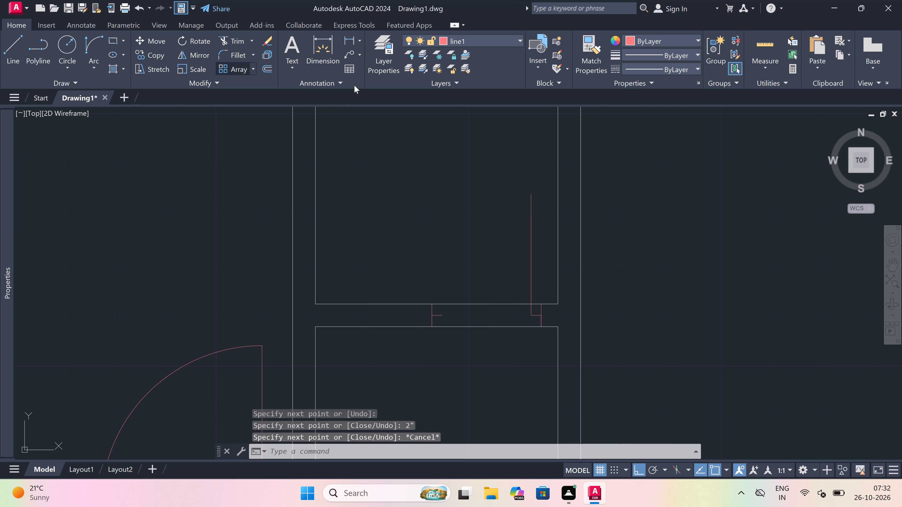
{"action": "left_click", "coordinate": [90, 46]}
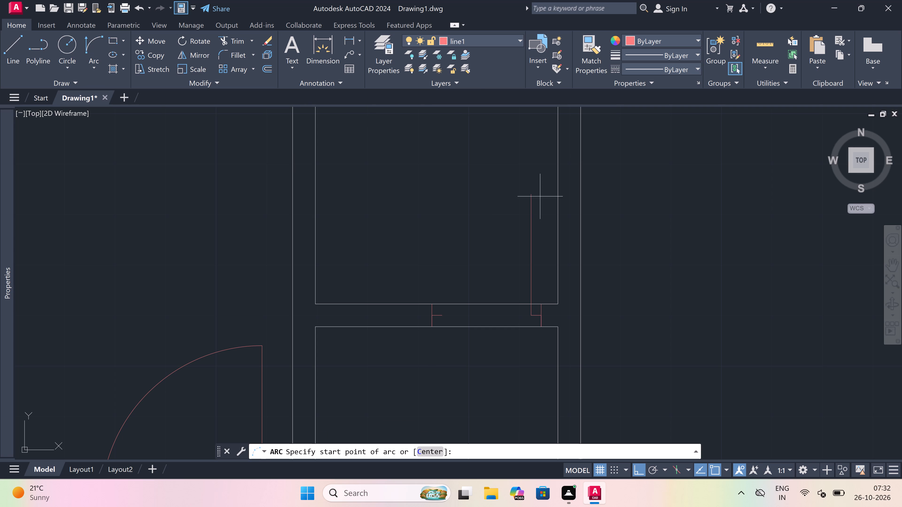
{"action": "left_click_drag", "start_coordinate": [536, 195], "coordinate": [510, 207]}
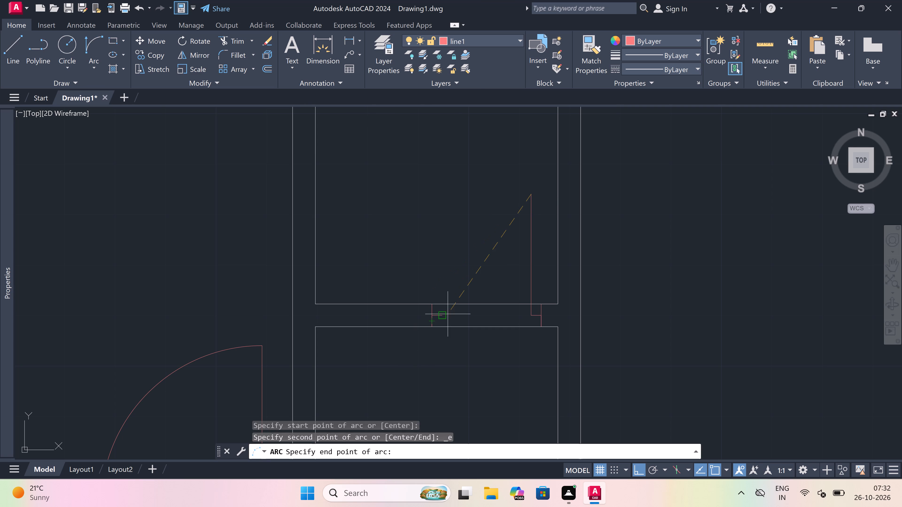
{"action": "left_click_drag", "start_coordinate": [446, 315], "coordinate": [443, 312]}
{"action": "left_click", "coordinate": [386, 247]}
Trim both cross wall lines between the two jambs to open the compartment's doorway.
{"action": "type", "text": "tr"}
{"action": "key", "text": "space"}
{"action": "left_click", "coordinate": [479, 284]}
{"action": "left_click", "coordinate": [475, 341]}
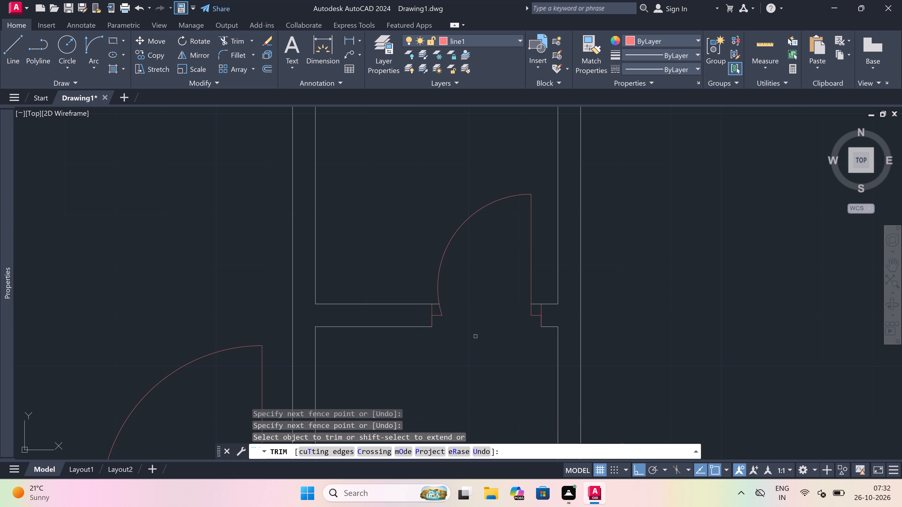
{"action": "key", "text": "Escape"}
Draw the west jamb across the south wall of the room east of the compartment, with a 2" stop running east from its midpoint.
{"action": "scroll", "coordinate": [452, 267], "scroll_direction": "down", "scroll_amount": 5}
{"action": "scroll", "coordinate": [452, 267], "scroll_direction": "up", "scroll_amount": 2}
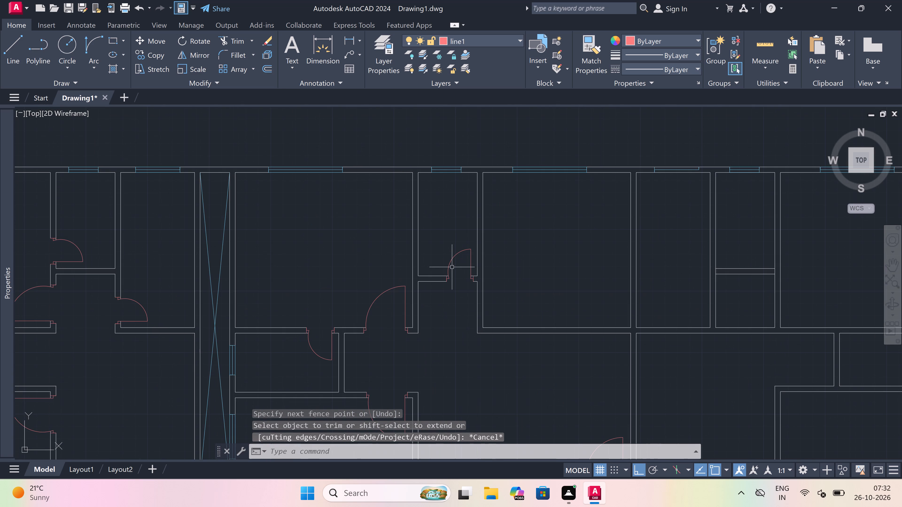
{"action": "type", "text": "l"}
{"action": "key", "text": "space"}
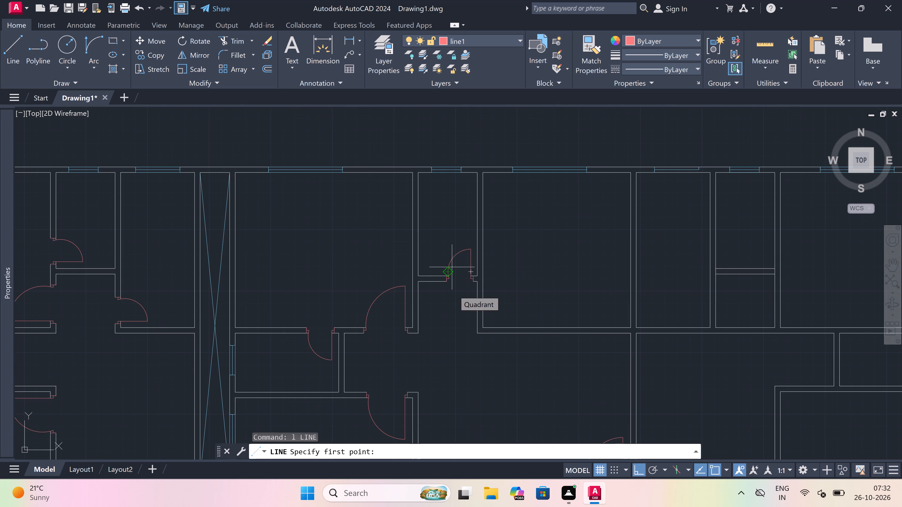
{"action": "scroll", "coordinate": [478, 242], "scroll_direction": "down", "scroll_amount": 2}
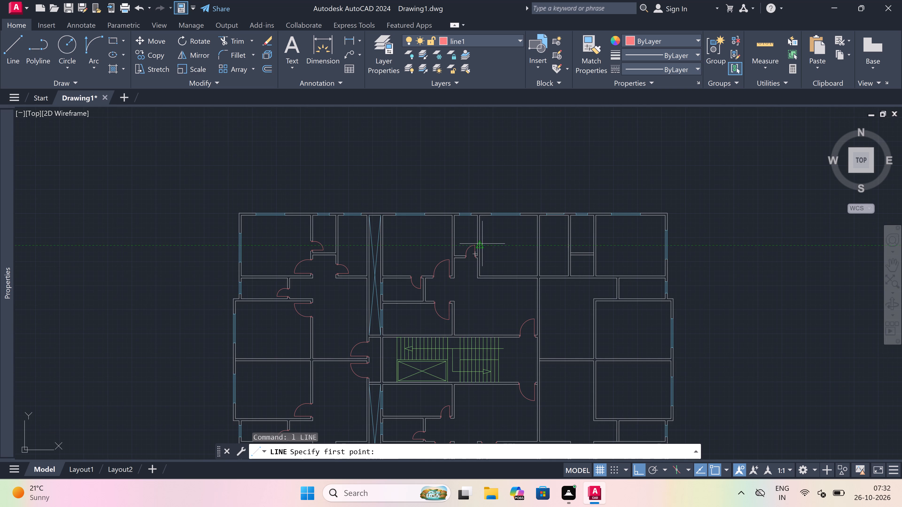
{"action": "scroll", "coordinate": [489, 269], "scroll_direction": "up", "scroll_amount": 4}
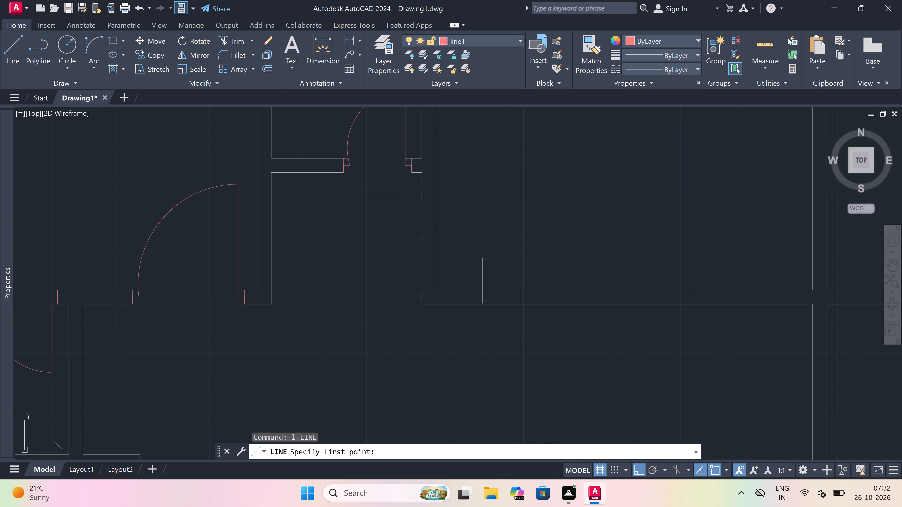
{"action": "left_click", "coordinate": [450, 290]}
{"action": "left_click", "coordinate": [447, 303]}
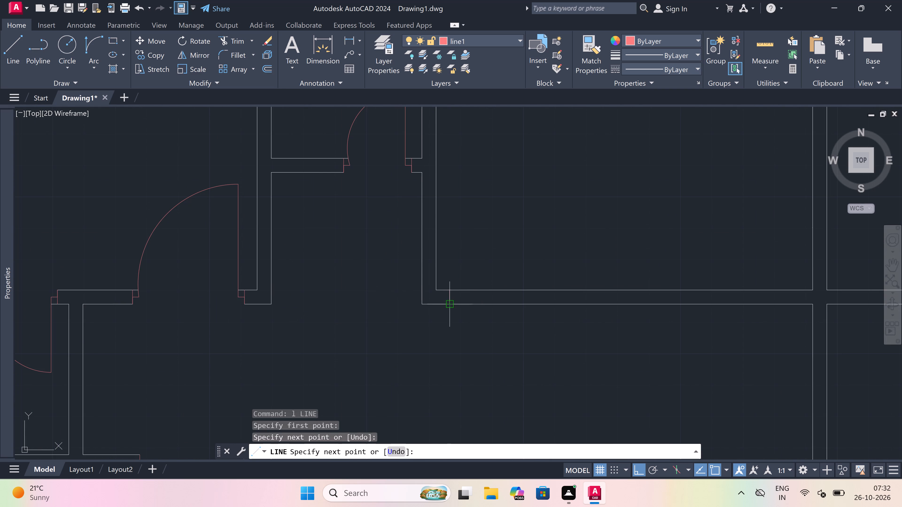
{"action": "left_click", "coordinate": [448, 293]}
{"action": "scroll", "coordinate": [451, 301], "scroll_direction": "up", "scroll_amount": 3}
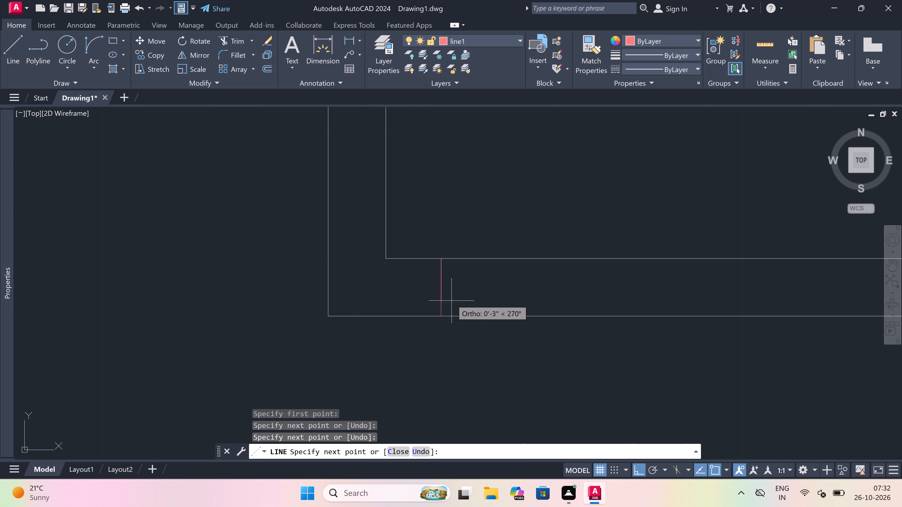
{"action": "key", "text": "ctrl+z"}
{"action": "left_click", "coordinate": [453, 294]}
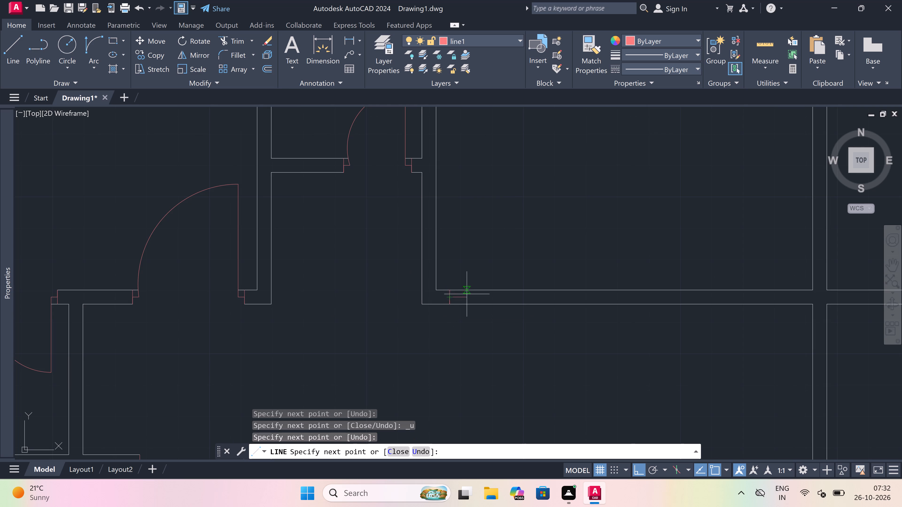
{"action": "scroll", "coordinate": [467, 294], "scroll_direction": "up", "scroll_amount": 2}
{"action": "key", "text": "2"}
{"action": "type", "text": "\""}
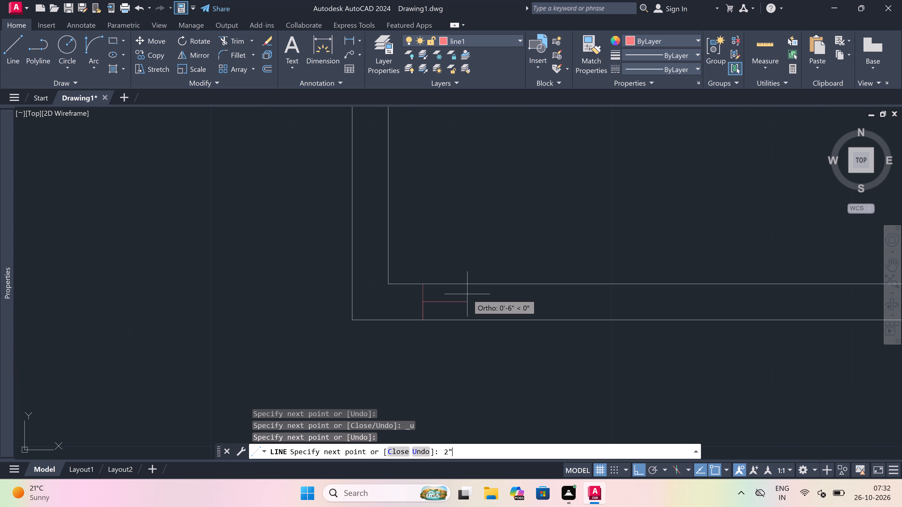
{"action": "key", "text": "space"}
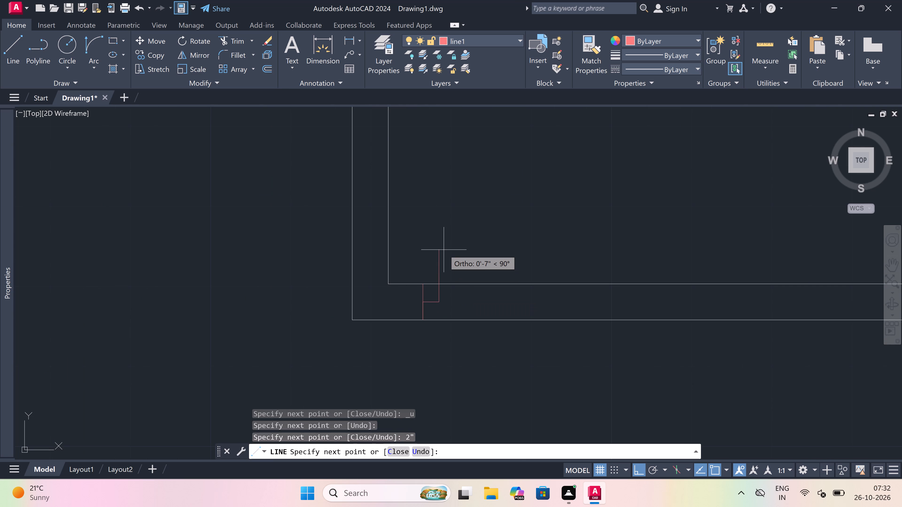
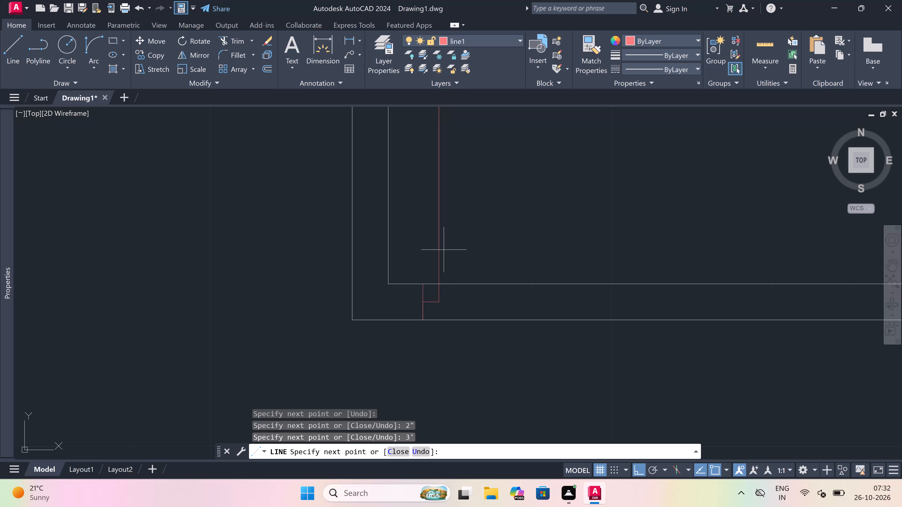
Draw the east jamb across the same south wall, with a 2" stop running west from its midpoint.
{"action": "key", "text": "Escape"}
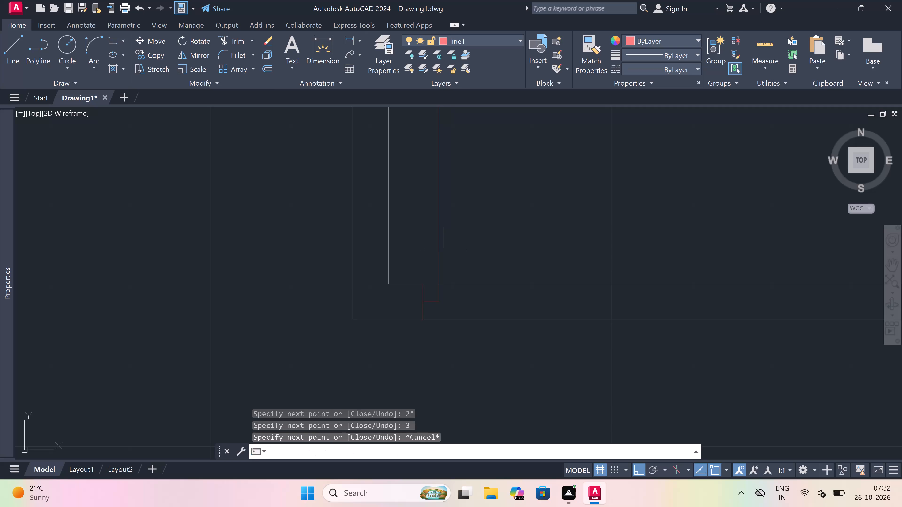
{"action": "key", "text": "space"}
{"action": "scroll", "coordinate": [510, 317], "scroll_direction": "down", "scroll_amount": 3}
{"action": "scroll", "coordinate": [541, 282], "scroll_direction": "up", "scroll_amount": 2}
{"action": "scroll", "coordinate": [541, 282], "scroll_direction": "down", "scroll_amount": 1}
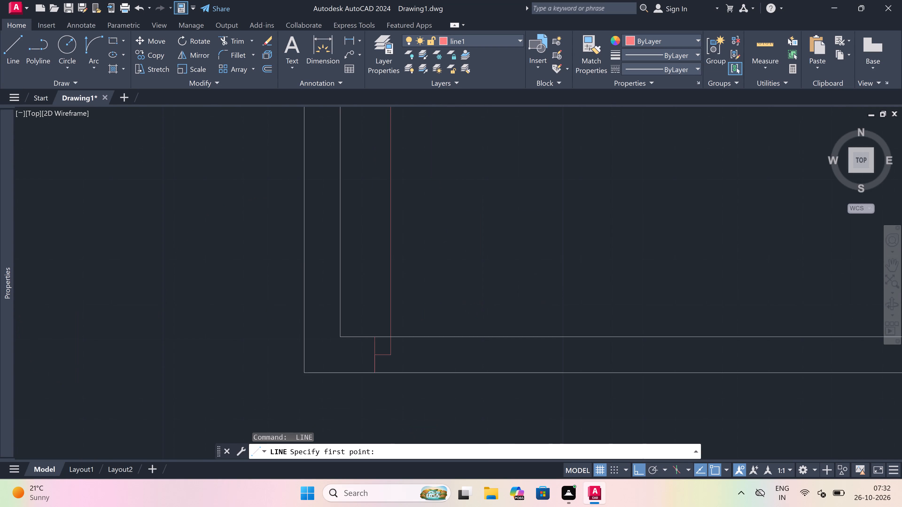
{"action": "scroll", "coordinate": [541, 282], "scroll_direction": "down", "scroll_amount": 1}
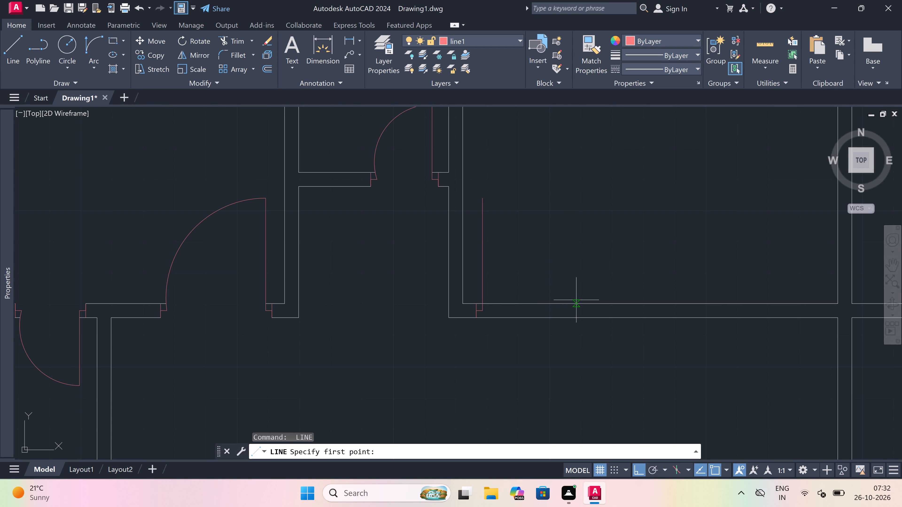
{"action": "left_click", "coordinate": [576, 300]}
{"action": "left_click_drag", "start_coordinate": [576, 318], "coordinate": [576, 316]}
{"action": "left_click", "coordinate": [577, 309]}
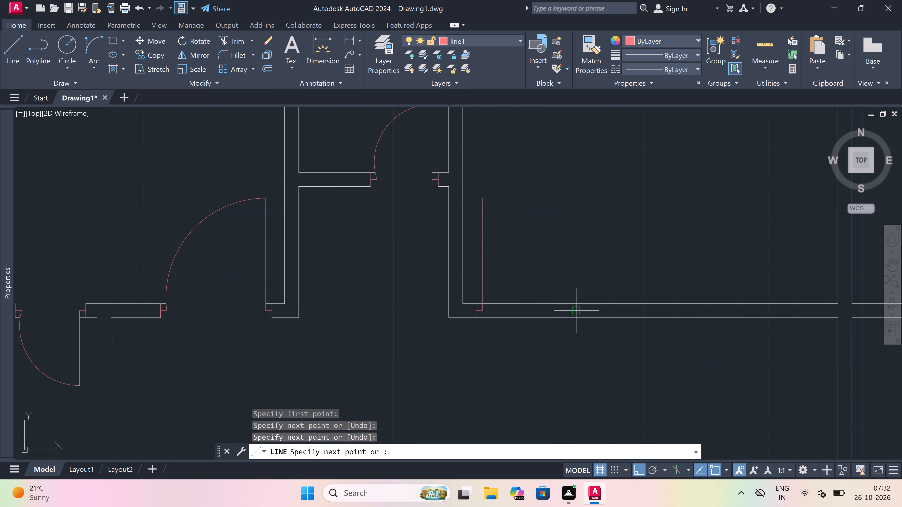
{"action": "type", "text": "2\""}
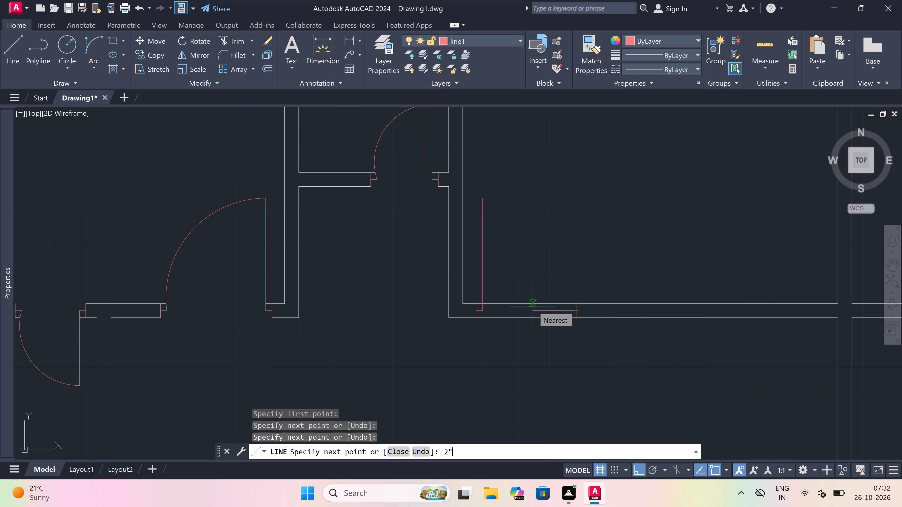
{"action": "key", "text": "space"}
{"action": "key", "text": "Escape"}
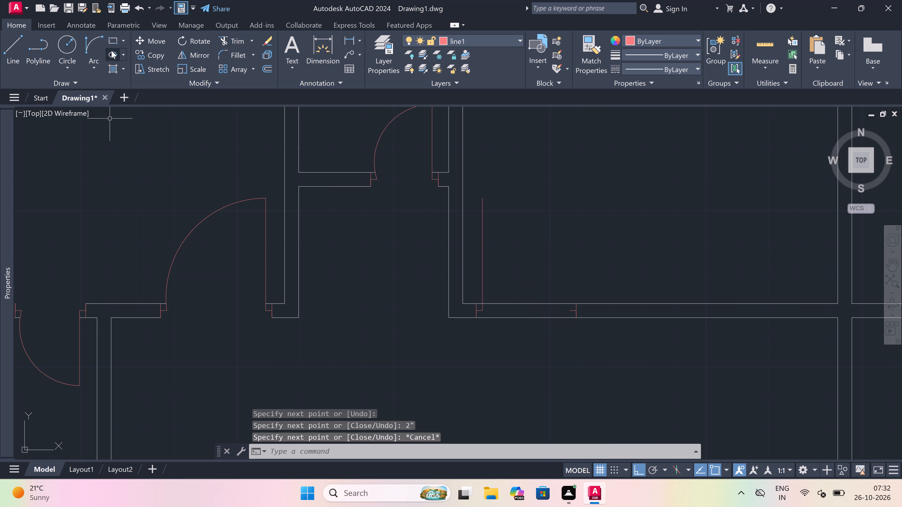
Draw the door swing arc from the north end of the 3' leaf to the east jamb's stop.
{"action": "left_click_drag", "start_coordinate": [93, 38], "coordinate": [113, 46]}
{"action": "left_click", "coordinate": [97, 41]}
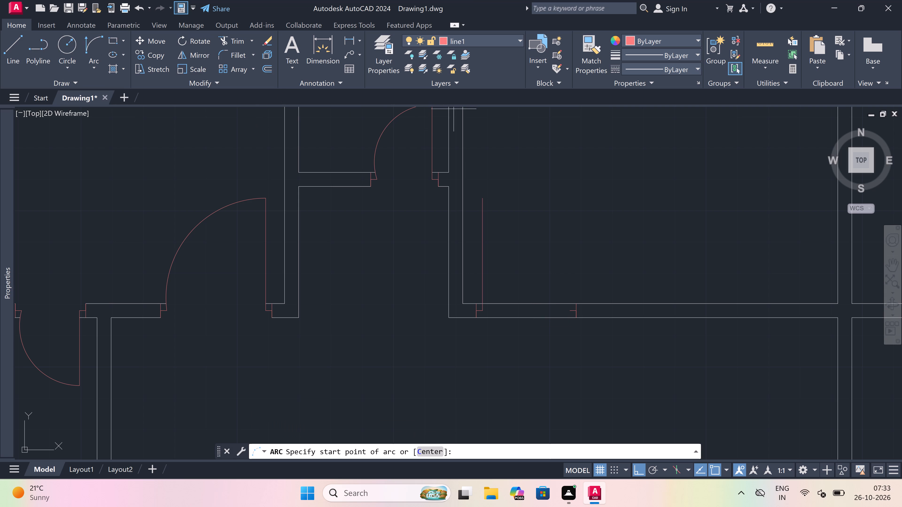
{"action": "left_click", "coordinate": [481, 197]}
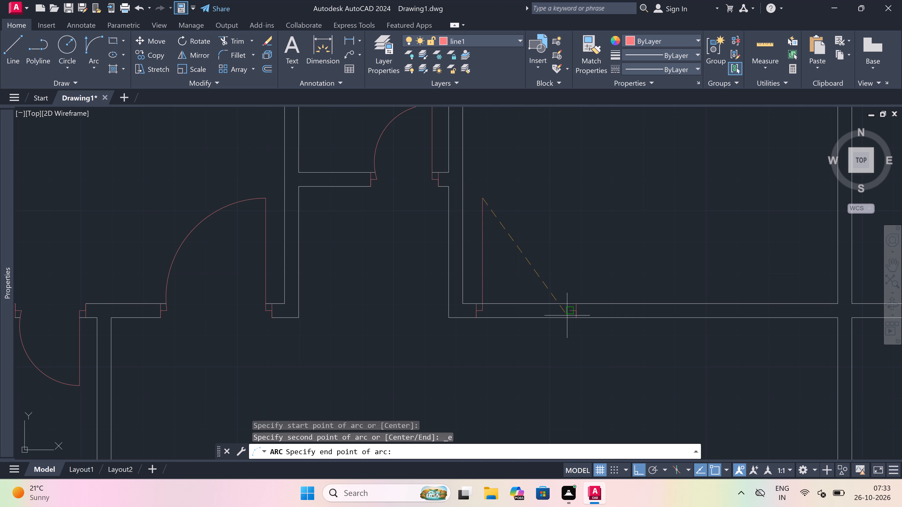
{"action": "left_click_drag", "start_coordinate": [568, 312], "coordinate": [569, 309]}
{"action": "left_click", "coordinate": [573, 243]}
Trim both south wall lines between the two jambs to open the room's doorway.
{"action": "key", "text": "t"}
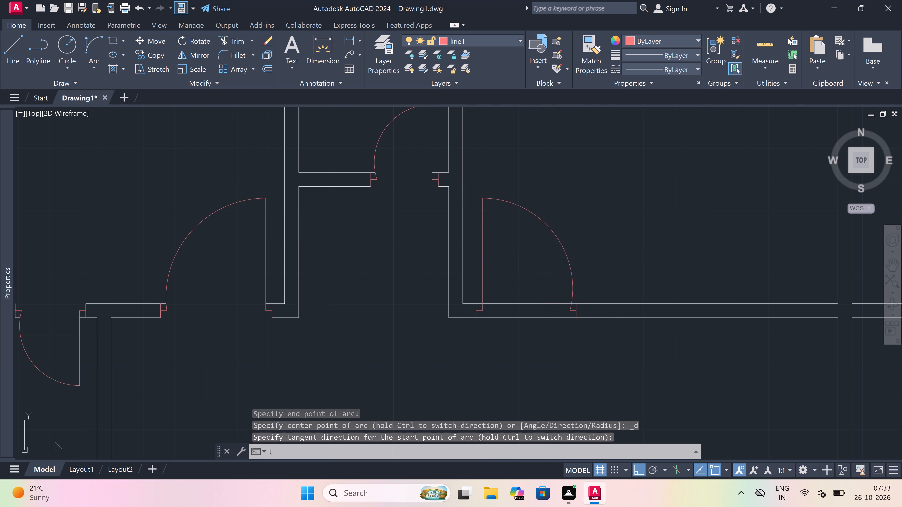
{"action": "type", "text": "r"}
{"action": "key", "text": "space"}
{"action": "left_click", "coordinate": [539, 296]}
{"action": "left_click", "coordinate": [538, 325]}
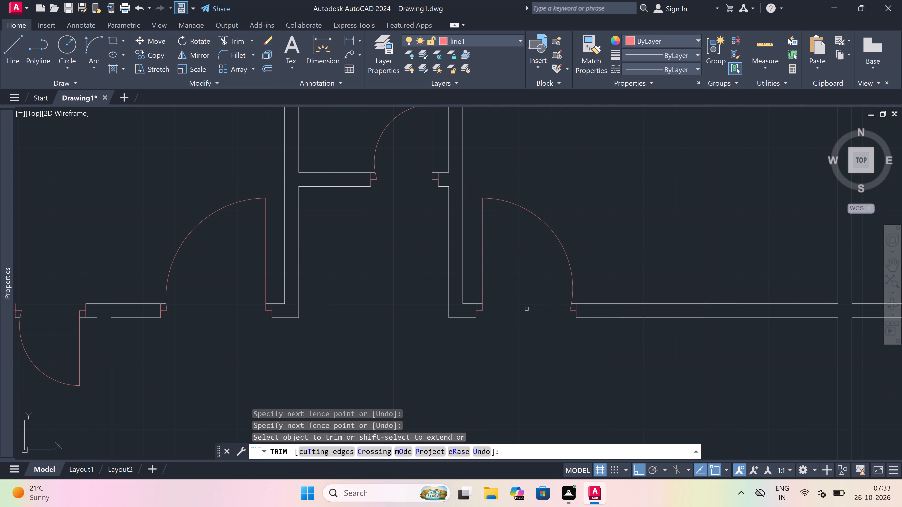
{"action": "key", "text": "Escape"}
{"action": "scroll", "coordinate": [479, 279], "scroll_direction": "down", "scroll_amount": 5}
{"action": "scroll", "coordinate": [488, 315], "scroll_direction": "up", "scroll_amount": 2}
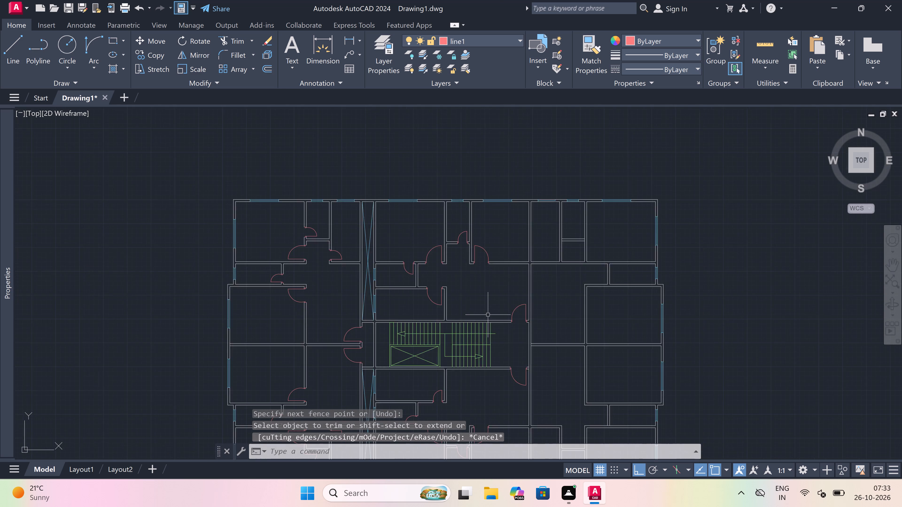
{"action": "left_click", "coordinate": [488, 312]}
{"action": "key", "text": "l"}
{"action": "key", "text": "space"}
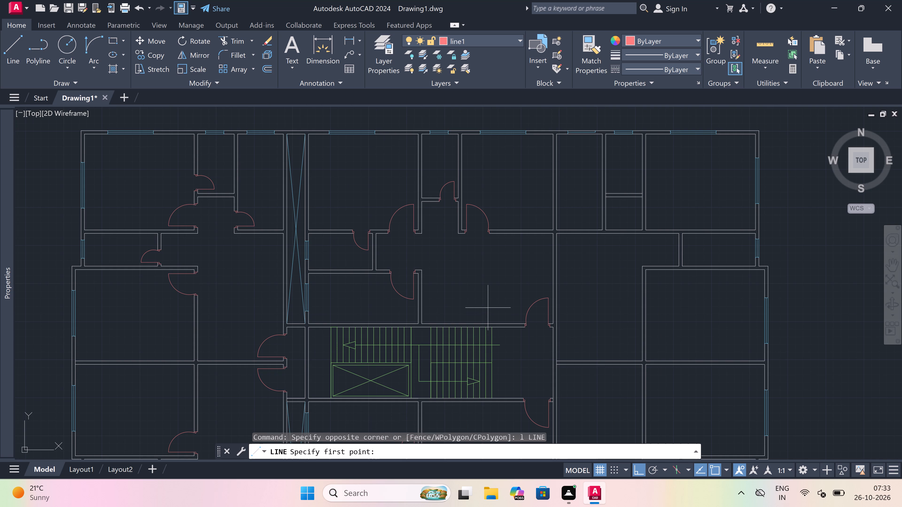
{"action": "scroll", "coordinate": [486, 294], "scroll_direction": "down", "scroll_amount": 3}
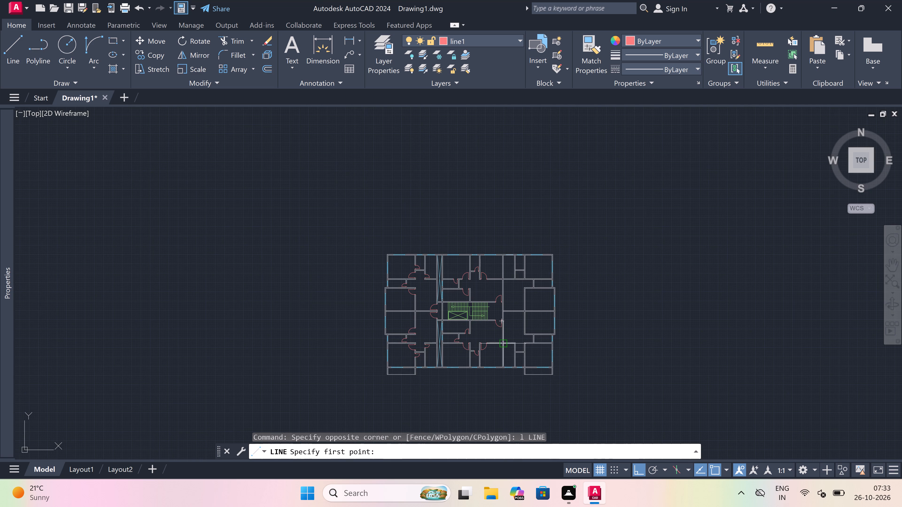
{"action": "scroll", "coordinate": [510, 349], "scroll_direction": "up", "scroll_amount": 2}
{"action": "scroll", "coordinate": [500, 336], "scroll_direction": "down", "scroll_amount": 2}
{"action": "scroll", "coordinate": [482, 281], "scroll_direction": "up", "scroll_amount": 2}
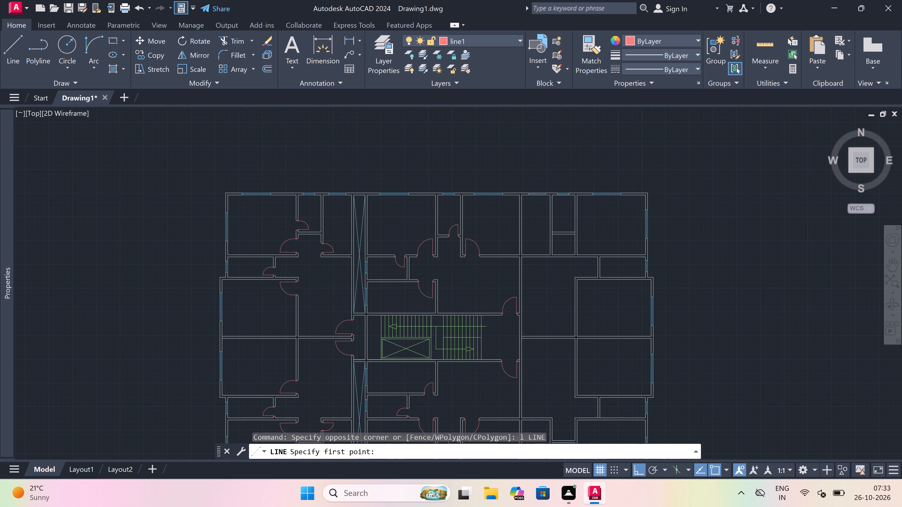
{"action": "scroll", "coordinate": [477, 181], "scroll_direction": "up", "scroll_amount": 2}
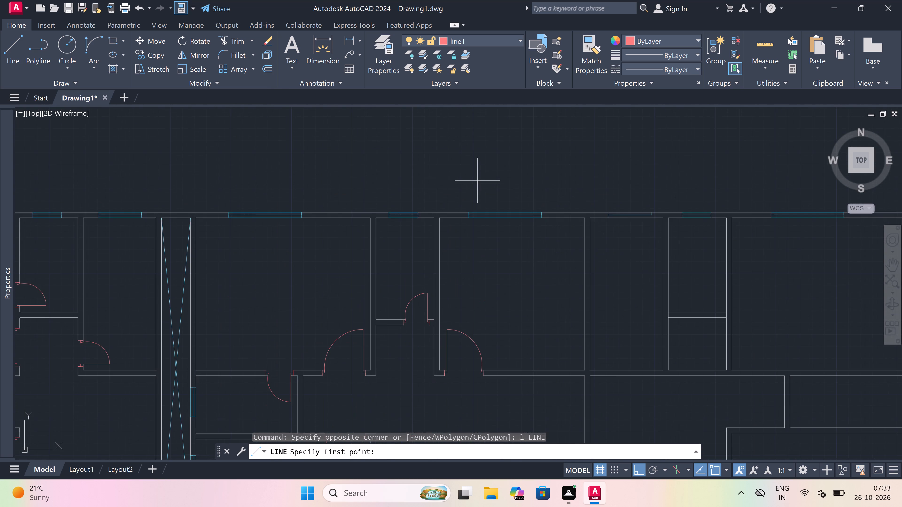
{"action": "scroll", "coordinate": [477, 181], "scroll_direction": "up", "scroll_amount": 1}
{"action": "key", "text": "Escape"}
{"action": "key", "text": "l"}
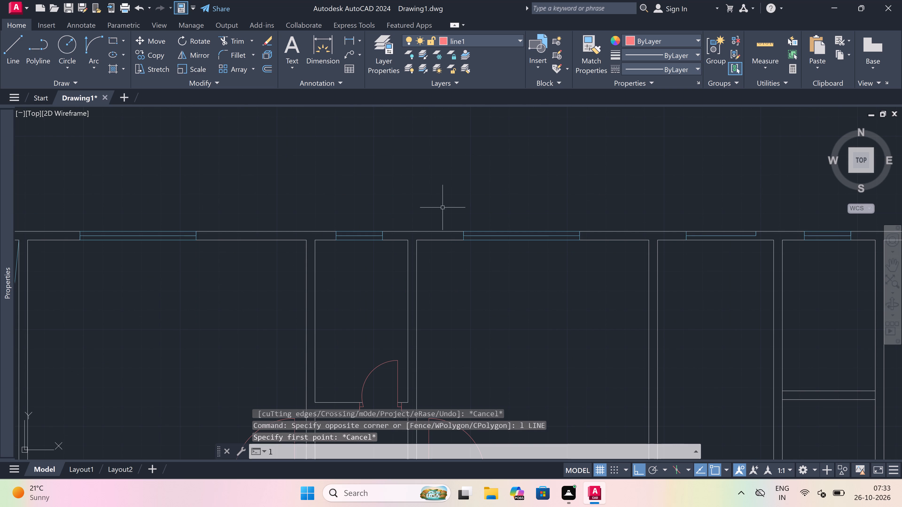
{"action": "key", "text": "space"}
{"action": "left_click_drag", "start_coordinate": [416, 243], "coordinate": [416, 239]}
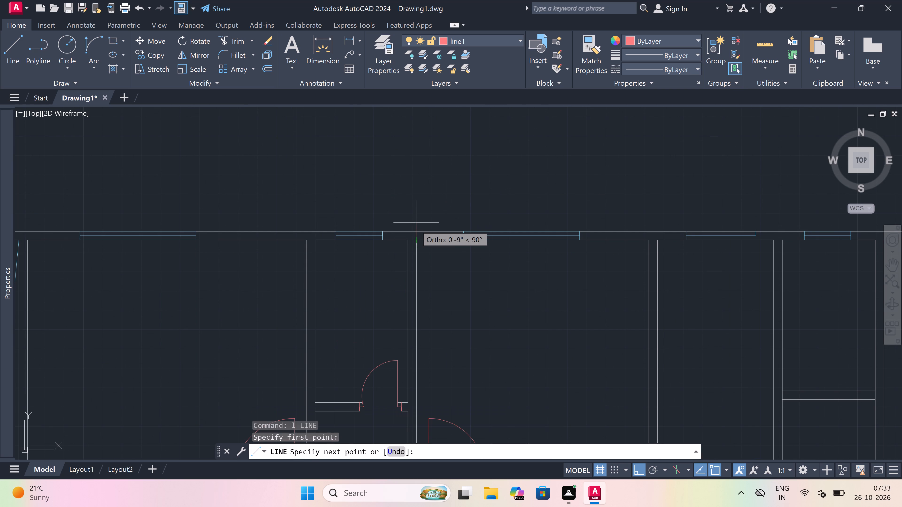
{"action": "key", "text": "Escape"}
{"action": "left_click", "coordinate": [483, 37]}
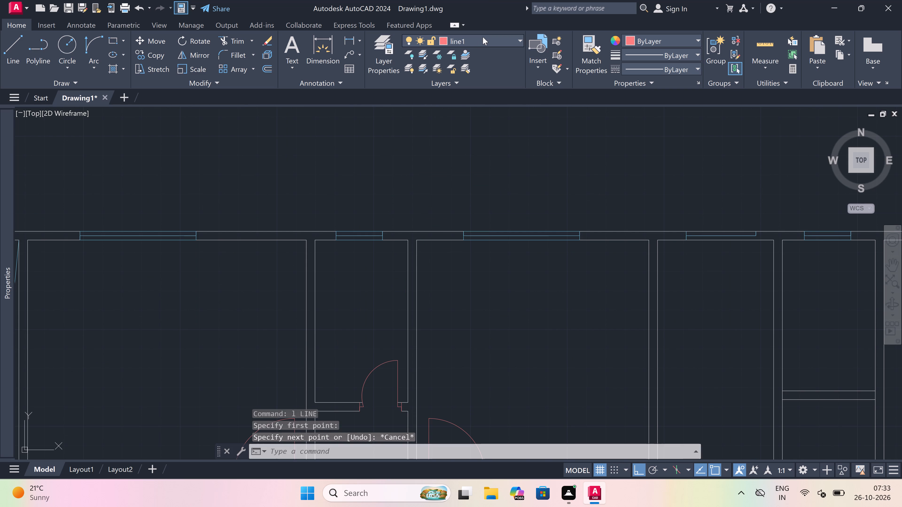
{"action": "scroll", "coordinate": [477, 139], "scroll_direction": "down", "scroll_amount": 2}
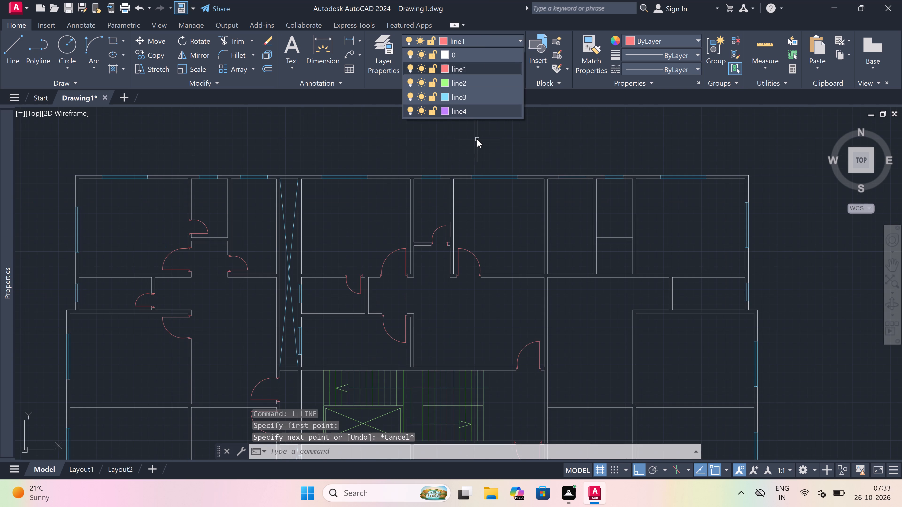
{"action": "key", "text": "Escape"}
Draw the south jamb across the west wall of the eastern compartment below the cross wall, with a 2" stop running north and a 2' leaf running west.
{"action": "key", "text": "l"}
{"action": "key", "text": "space"}
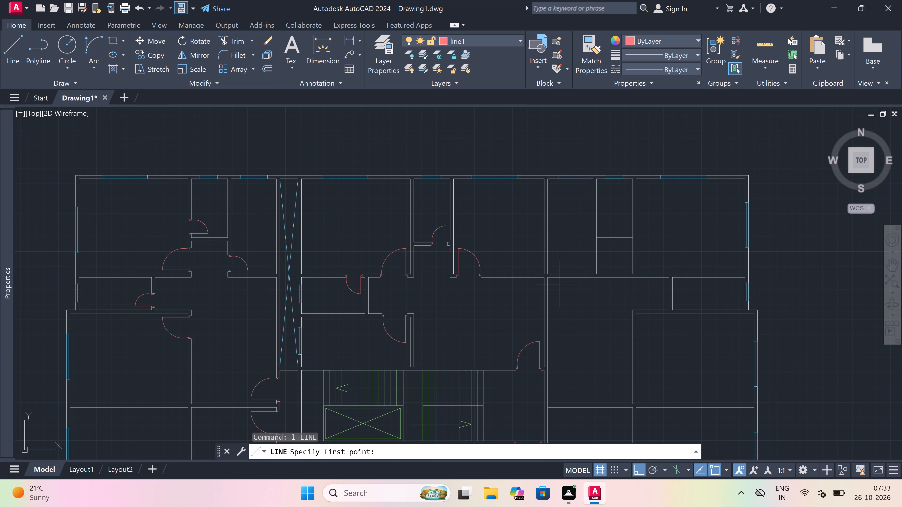
{"action": "scroll", "coordinate": [559, 283], "scroll_direction": "down", "scroll_amount": 1}
{"action": "scroll", "coordinate": [587, 269], "scroll_direction": "up", "scroll_amount": 3}
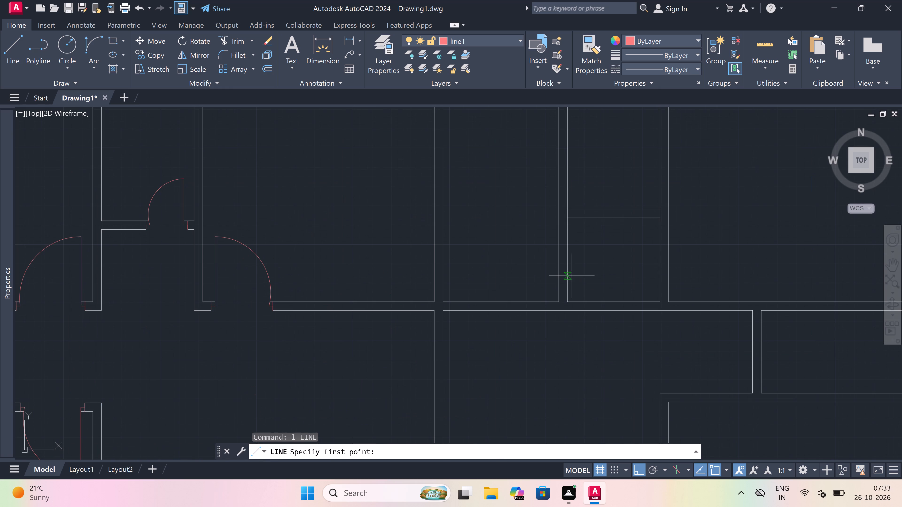
{"action": "scroll", "coordinate": [554, 303], "scroll_direction": "up", "scroll_amount": 1}
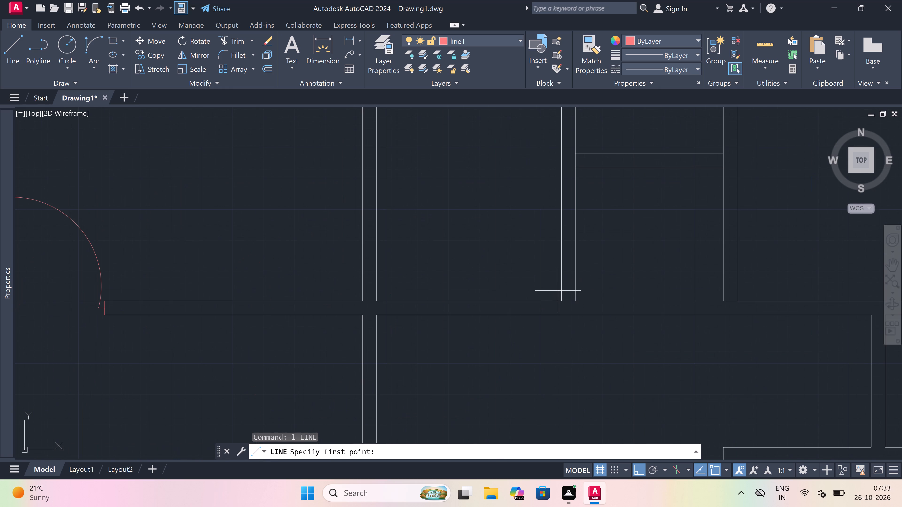
{"action": "left_click", "coordinate": [559, 288]}
{"action": "left_click", "coordinate": [576, 289]}
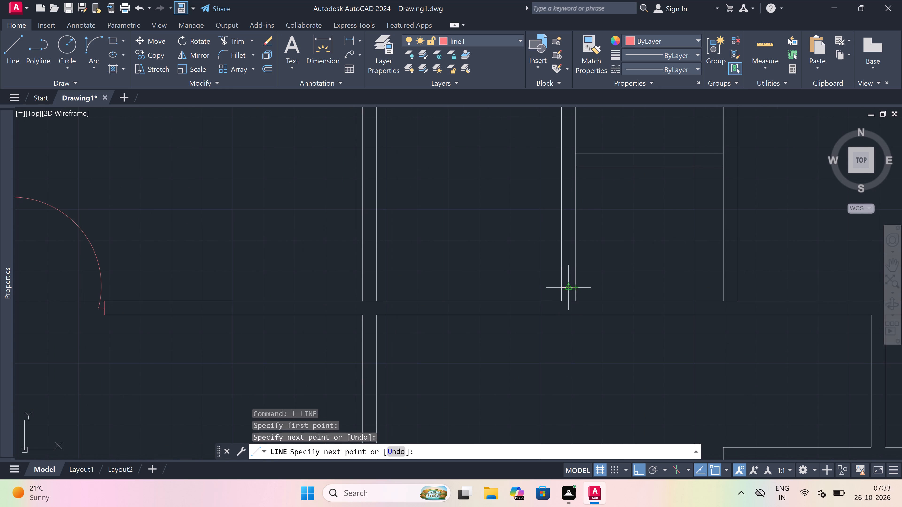
{"action": "left_click", "coordinate": [569, 288]}
{"action": "type", "text": "2\""}
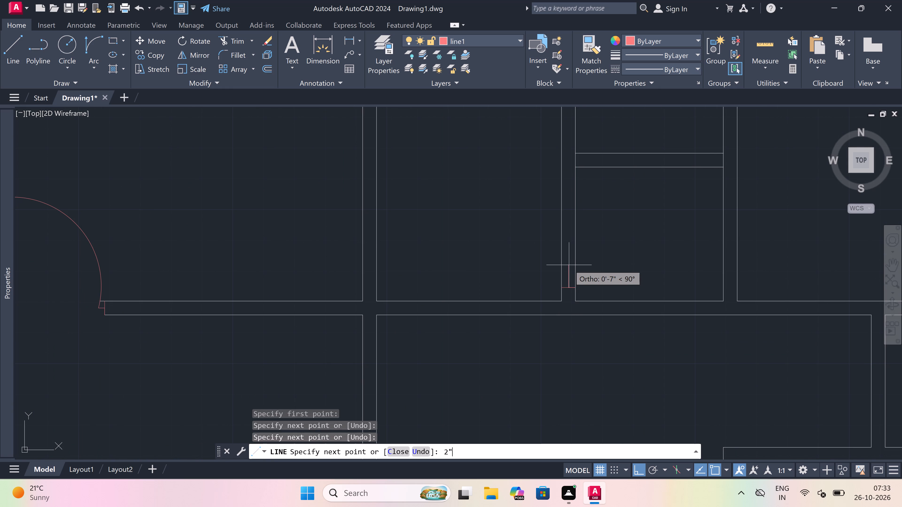
{"action": "key", "text": "space"}
{"action": "type", "text": "2'"}
{"action": "key", "text": "space"}
{"action": "key", "text": "Escape"}
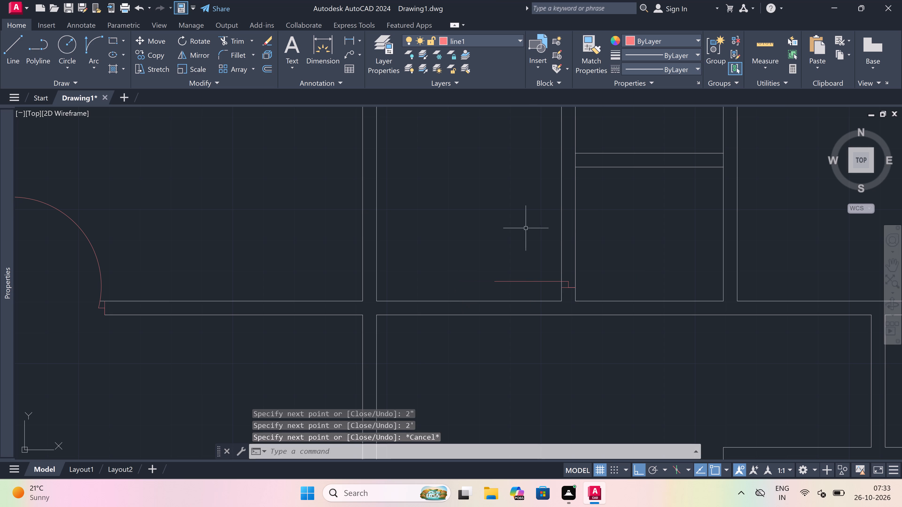
Draw the north jamb across the same compartment's west wall, with a 2" stop running south from its midpoint.
{"action": "key", "text": "space"}
{"action": "left_click", "coordinate": [560, 220]}
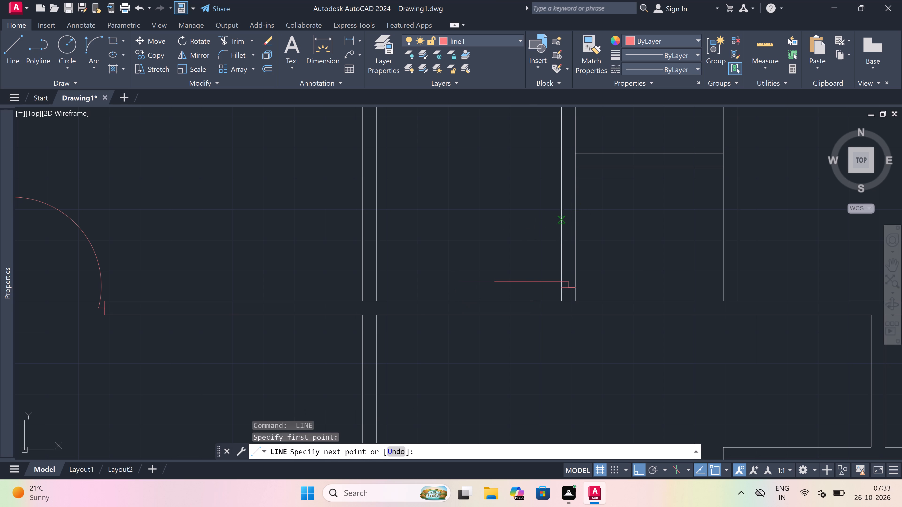
{"action": "left_click", "coordinate": [576, 219]}
{"action": "left_click", "coordinate": [569, 219]}
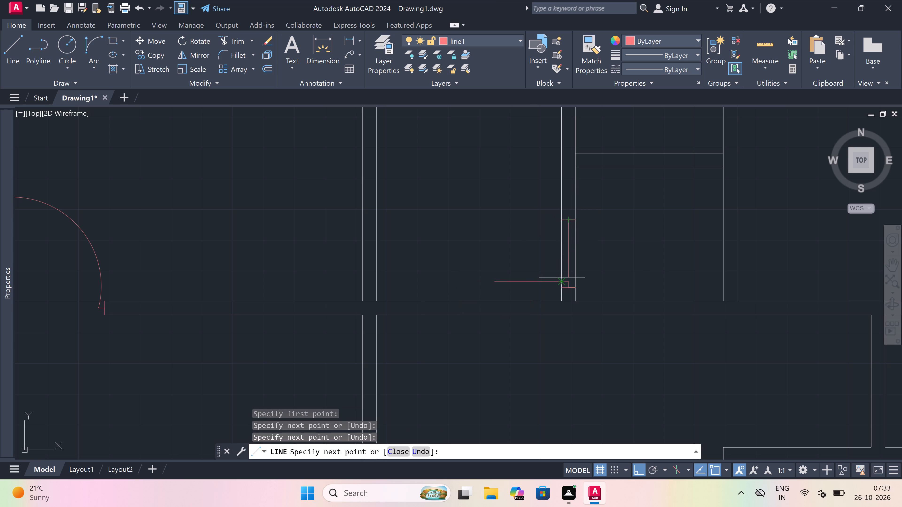
{"action": "type", "text": "2\""}
{"action": "key", "text": "space"}
{"action": "key", "text": "Escape"}
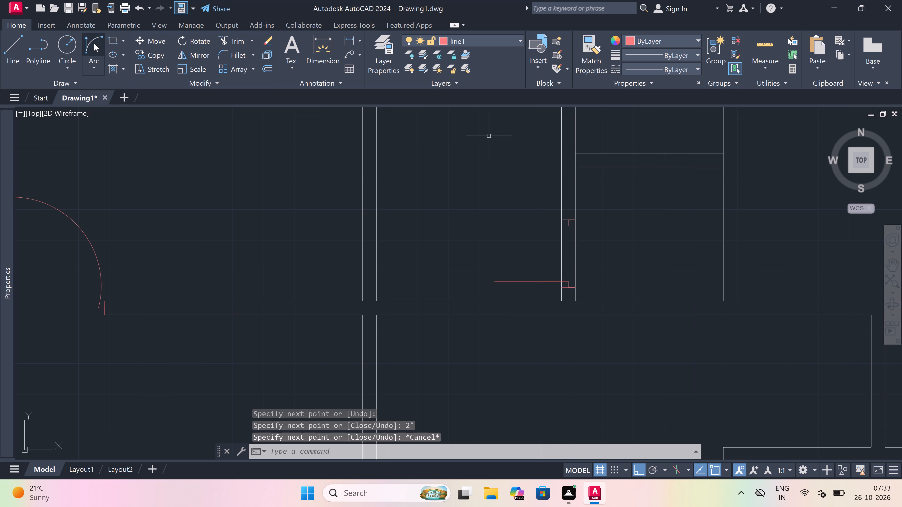
Draw the door swing arc from the west end of the 2' leaf to the north jamb's stop.
{"action": "left_click_drag", "start_coordinate": [94, 42], "coordinate": [121, 51]}
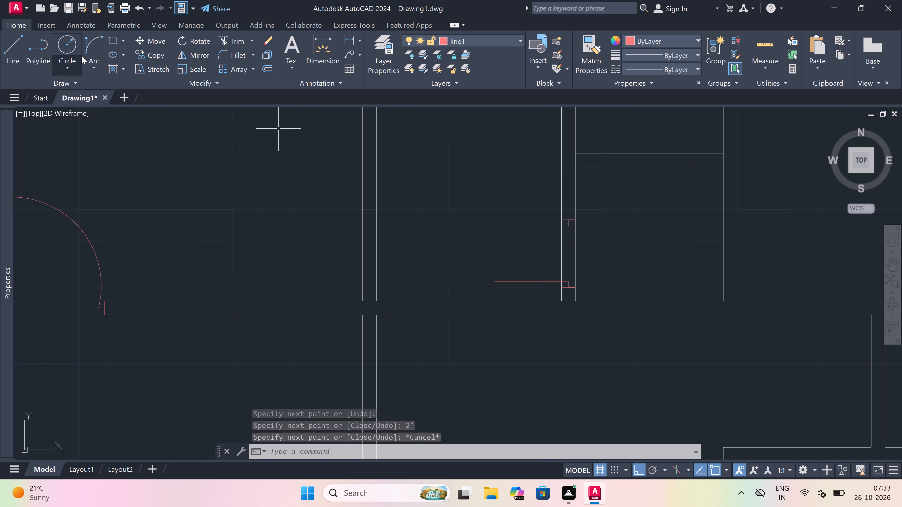
{"action": "left_click", "coordinate": [94, 45]}
{"action": "scroll", "coordinate": [546, 269], "scroll_direction": "up", "scroll_amount": 1}
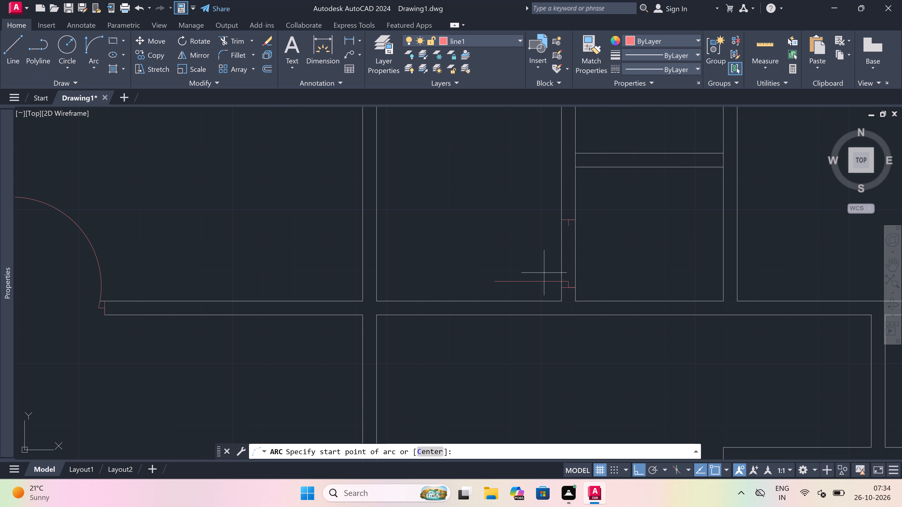
{"action": "left_click_drag", "start_coordinate": [460, 286], "coordinate": [465, 280]}
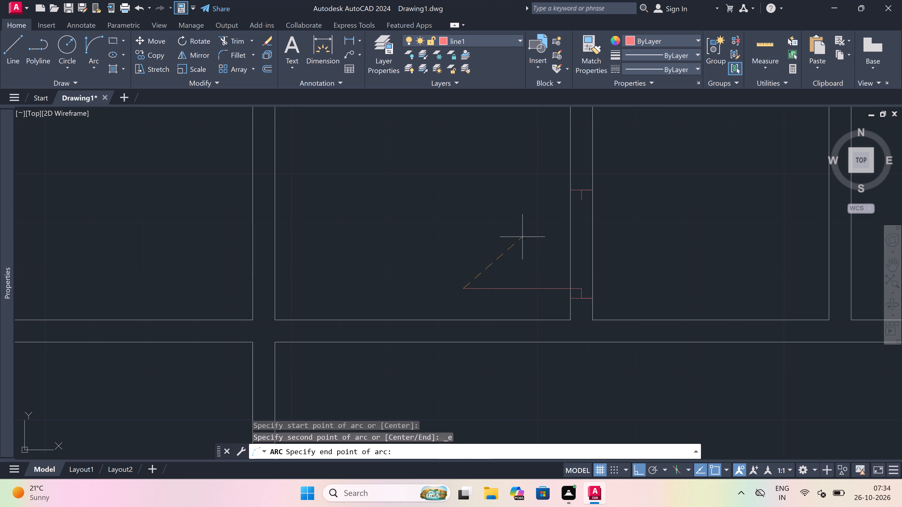
{"action": "left_click", "coordinate": [579, 198]}
{"action": "left_click", "coordinate": [465, 163]}
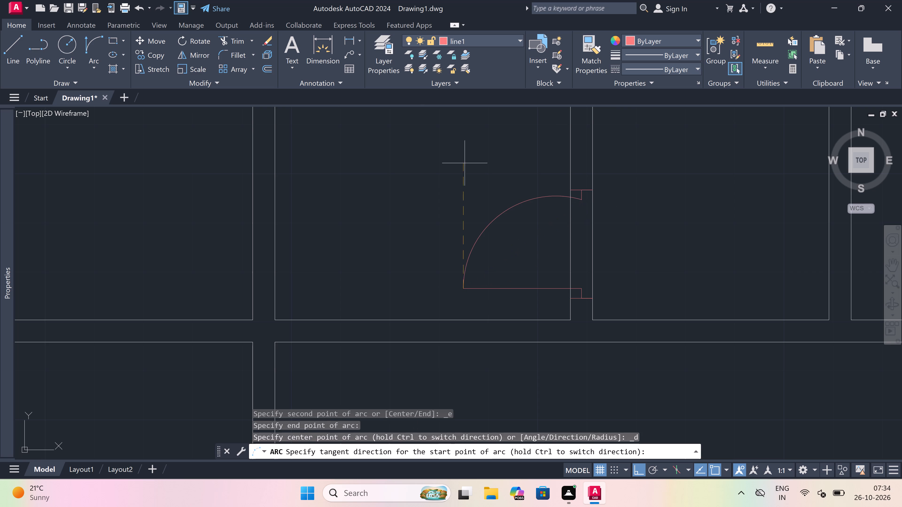
Trim both lines of the compartment's west wall between the two jambs to open its doorway.
{"action": "key", "text": "t"}
{"action": "key", "text": "r"}
{"action": "key", "text": "space"}
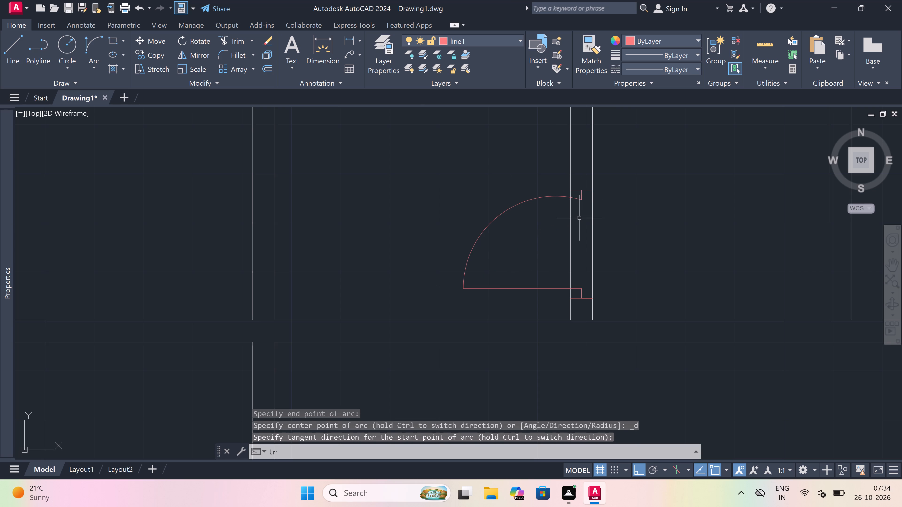
{"action": "left_click_drag", "start_coordinate": [556, 237], "coordinate": [559, 236]}
{"action": "left_click", "coordinate": [627, 247]}
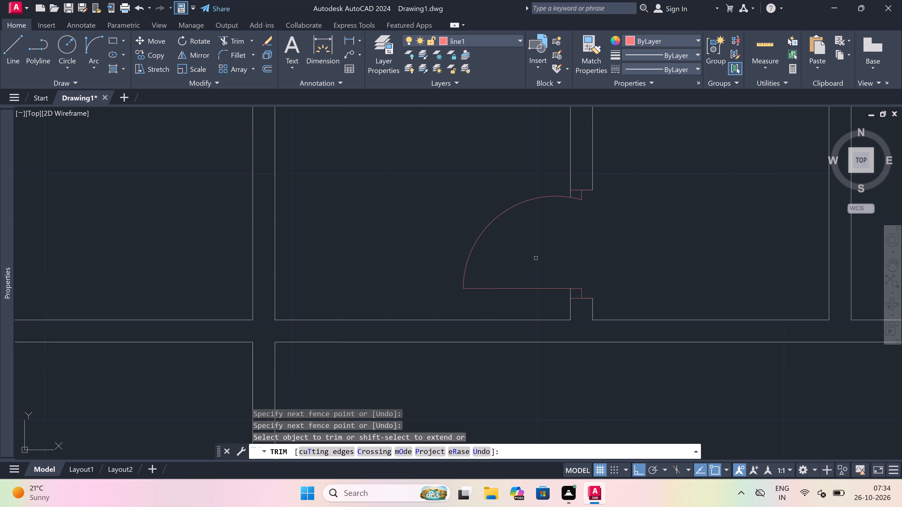
Trim the west and east wall line segments that close off the two ends of the eastern compartment's cross wall.
{"action": "key", "text": "Escape"}
{"action": "scroll", "coordinate": [485, 273], "scroll_direction": "down", "scroll_amount": 3}
{"action": "scroll", "coordinate": [529, 269], "scroll_direction": "up", "scroll_amount": 2}
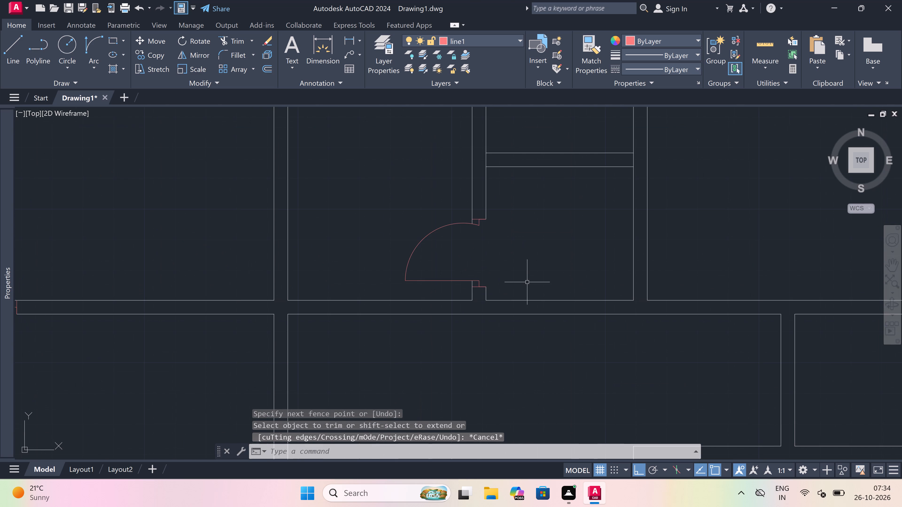
{"action": "key", "text": "space"}
{"action": "scroll", "coordinate": [500, 157], "scroll_direction": "up", "scroll_amount": 1}
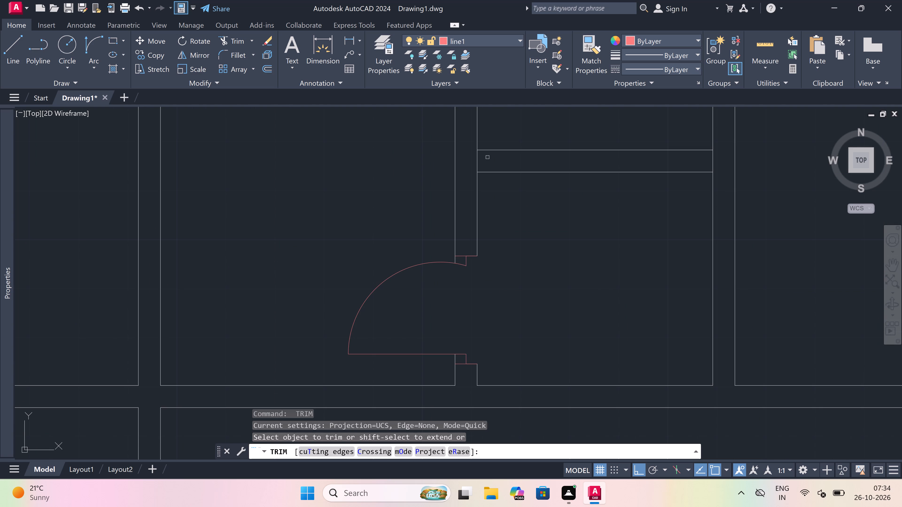
{"action": "left_click_drag", "start_coordinate": [473, 158], "coordinate": [479, 158]}
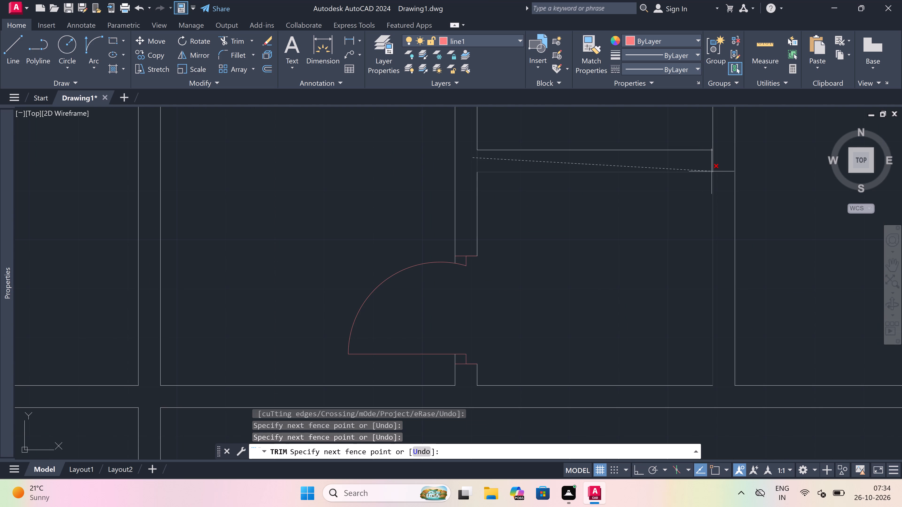
{"action": "left_click", "coordinate": [722, 154]}
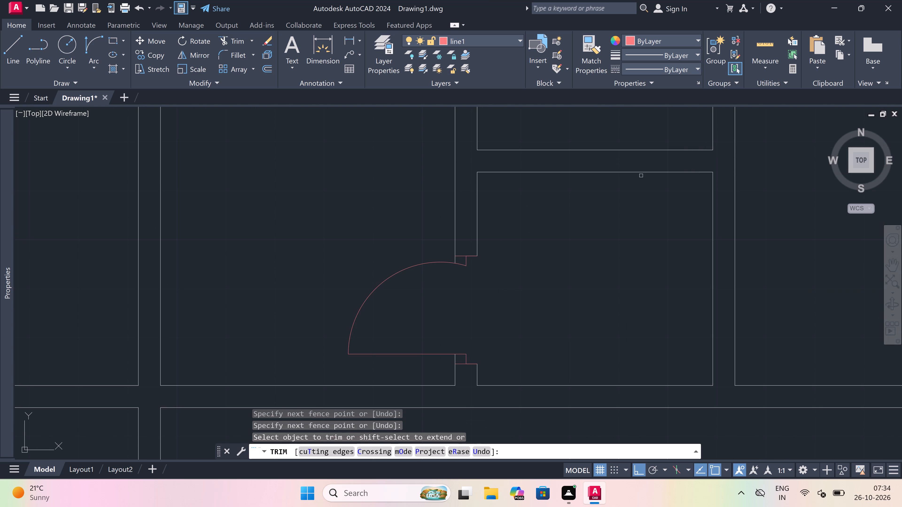
{"action": "key", "text": "Escape"}
Extend the compartment's west wall inner line and both east wall lines south to the outer line of the south wall.
{"action": "scroll", "coordinate": [574, 199], "scroll_direction": "down", "scroll_amount": 2}
{"action": "scroll", "coordinate": [570, 221], "scroll_direction": "up", "scroll_amount": 1}
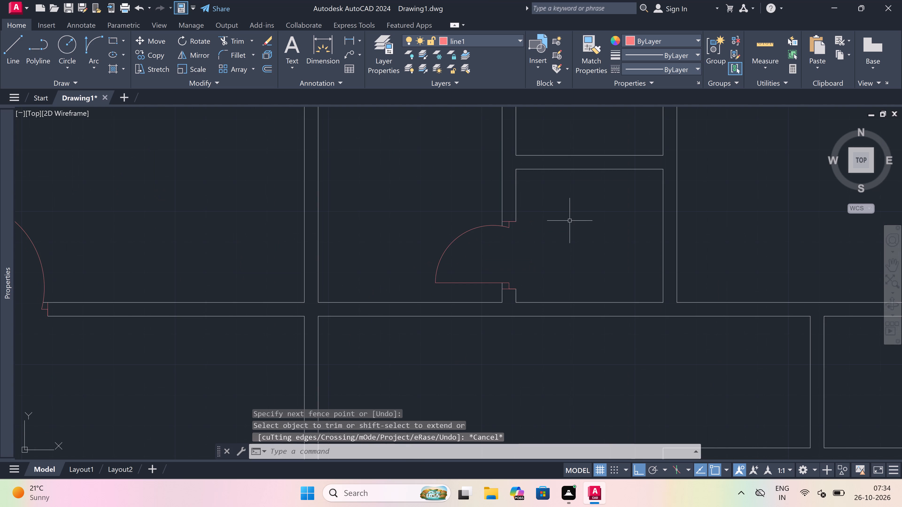
{"action": "key", "text": "e"}
{"action": "key", "text": "x"}
{"action": "key", "text": "space"}
{"action": "left_click", "coordinate": [516, 298]}
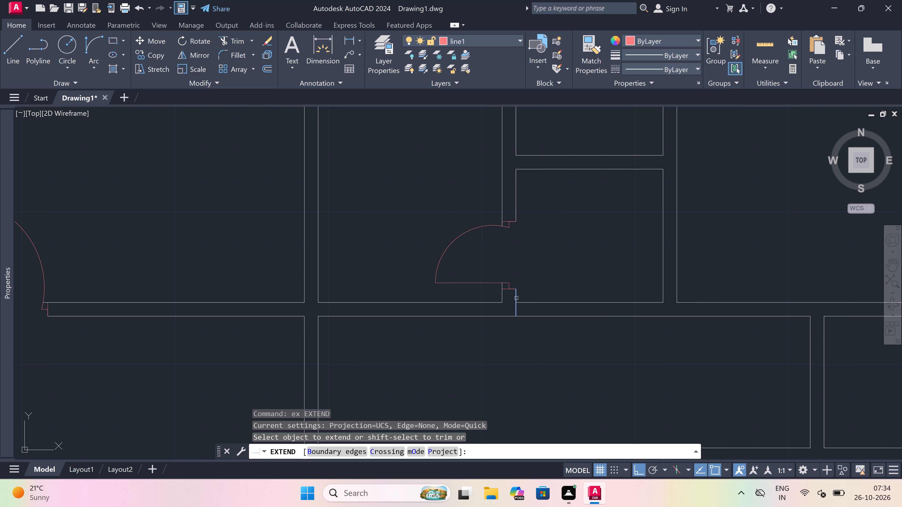
{"action": "left_click_drag", "start_coordinate": [640, 282], "coordinate": [643, 281]}
{"action": "left_click", "coordinate": [731, 279]}
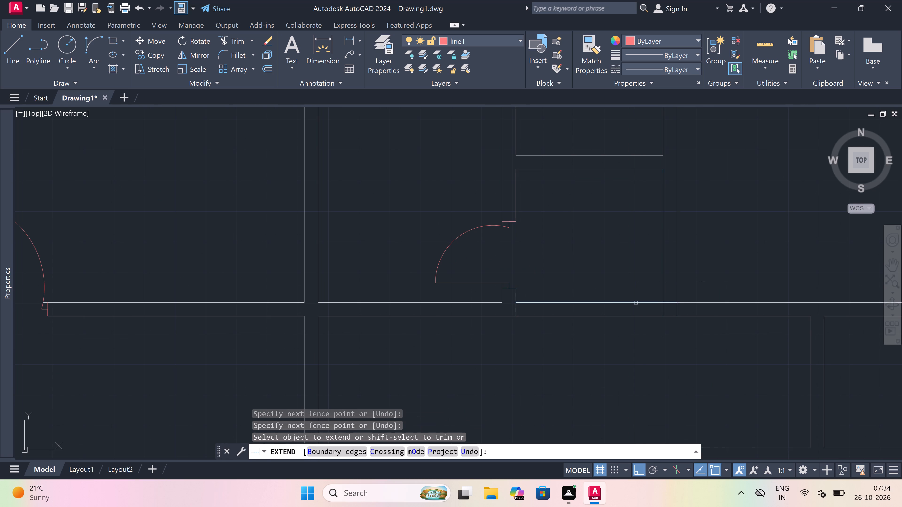
{"action": "key", "text": "Escape"}
Trim both south wall lines between the compartment's side walls and the leftover east wall segment at the southeast corner.
{"action": "key", "text": "t"}
{"action": "key", "text": "r"}
{"action": "key", "text": "space"}
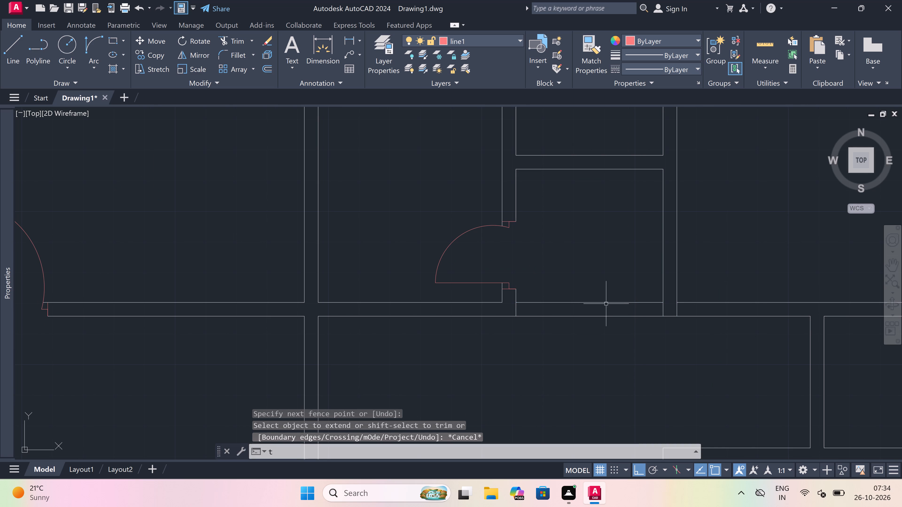
{"action": "left_click", "coordinate": [605, 302]}
{"action": "left_click_drag", "start_coordinate": [604, 333], "coordinate": [604, 330]}
{"action": "left_click", "coordinate": [604, 293]}
{"action": "scroll", "coordinate": [578, 293], "scroll_direction": "down", "scroll_amount": 1}
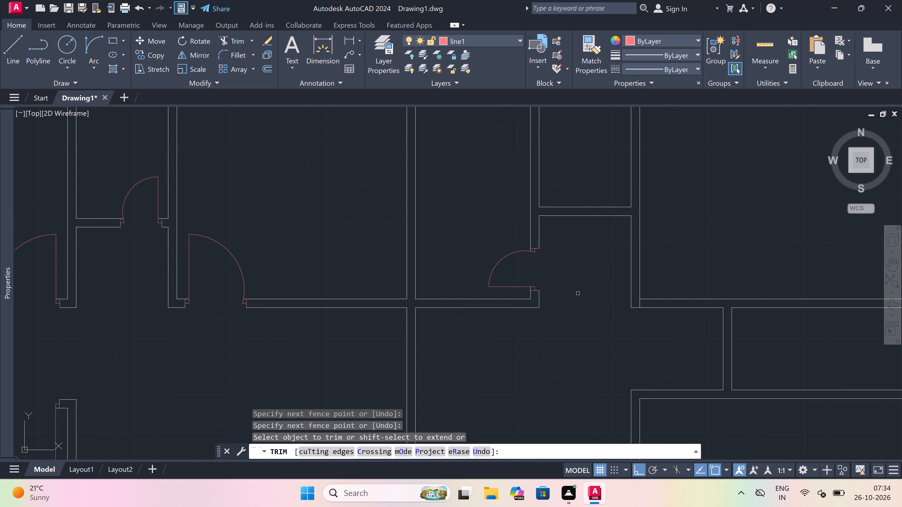
{"action": "scroll", "coordinate": [661, 303], "scroll_direction": "up", "scroll_amount": 2}
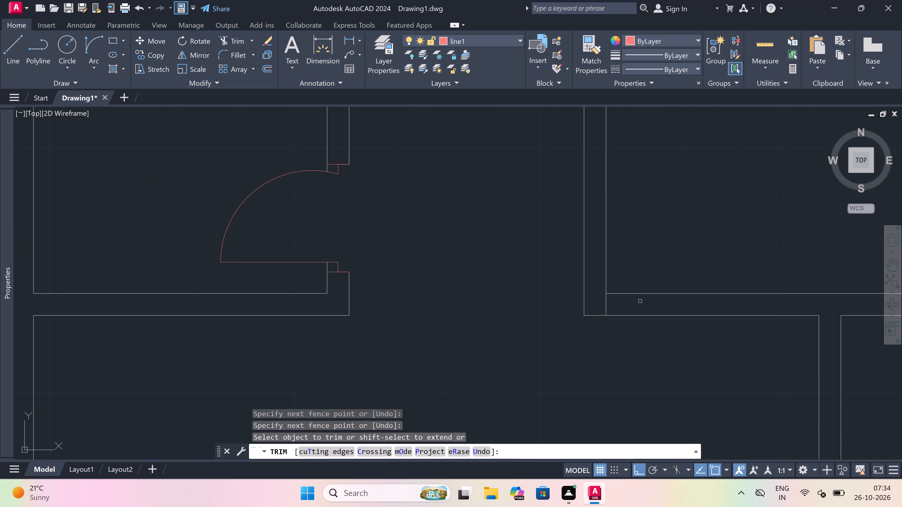
{"action": "left_click", "coordinate": [607, 303]}
{"action": "key", "text": "Escape"}
Draw the south jamb across the east wall of the compartment above the cross wall, with a 2" stop north and a 2' leaf west.
{"action": "scroll", "coordinate": [535, 335], "scroll_direction": "down", "scroll_amount": 4}
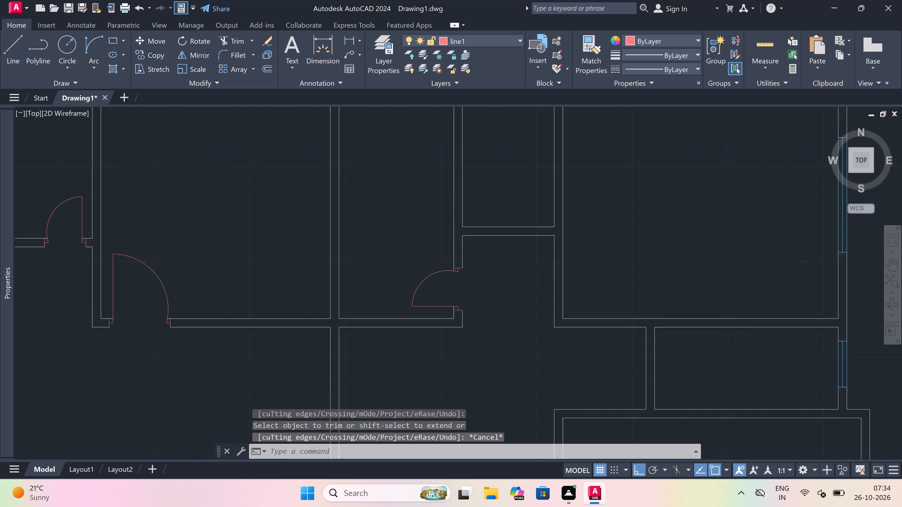
{"action": "scroll", "coordinate": [530, 291], "scroll_direction": "up", "scroll_amount": 1}
{"action": "key", "text": "l"}
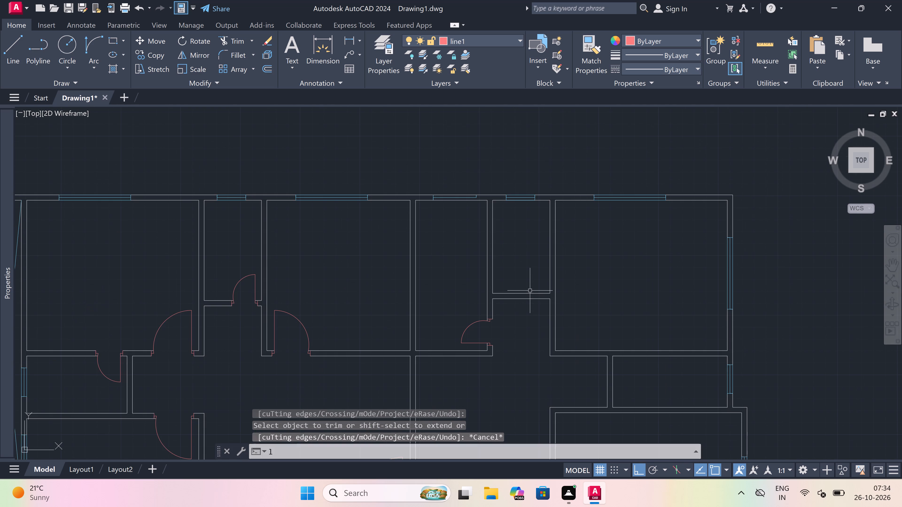
{"action": "key", "text": "space"}
{"action": "scroll", "coordinate": [548, 286], "scroll_direction": "up", "scroll_amount": 3}
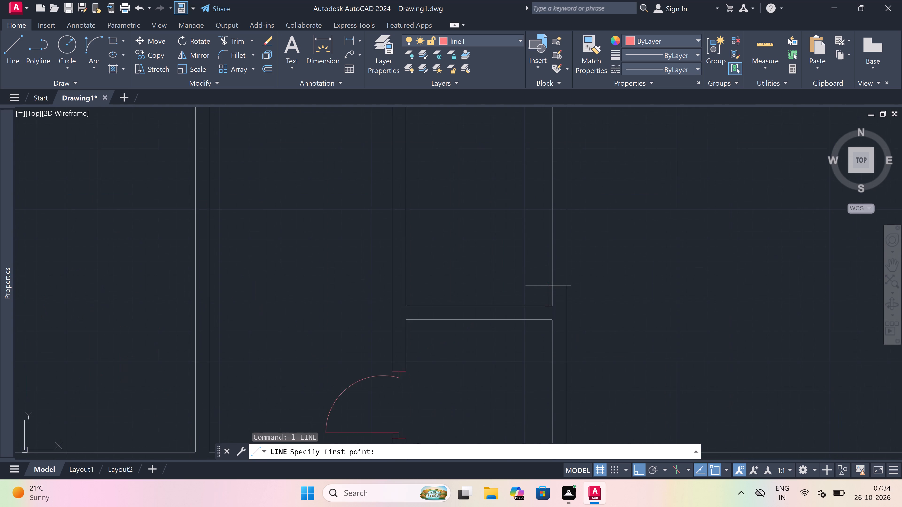
{"action": "left_click", "coordinate": [556, 299]}
{"action": "left_click", "coordinate": [580, 298]}
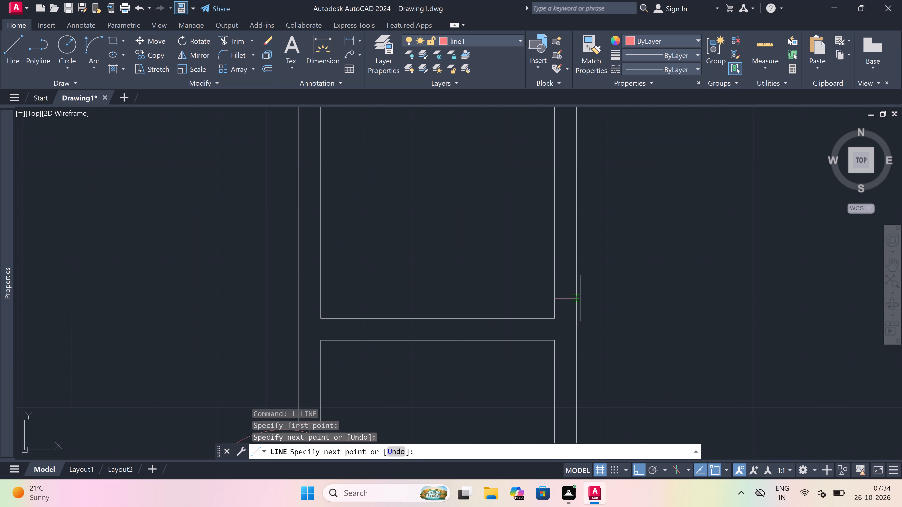
{"action": "left_click", "coordinate": [567, 294]}
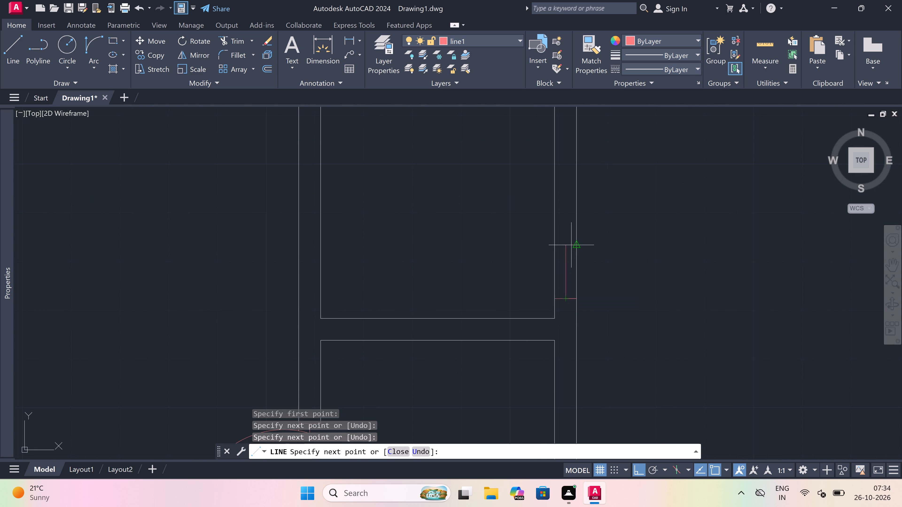
{"action": "key", "text": "2"}
{"action": "type", "text": "\""}
{"action": "key", "text": "space"}
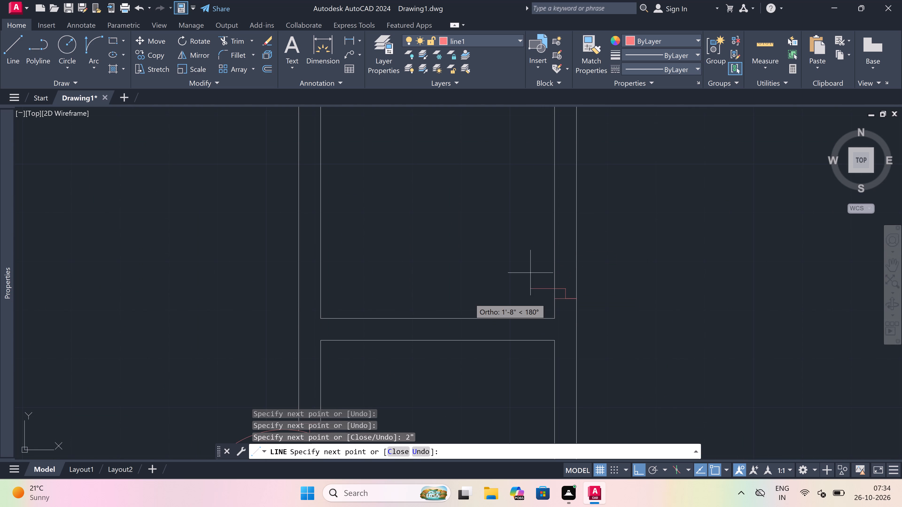
{"action": "type", "text": "2'"}
{"action": "key", "text": "space"}
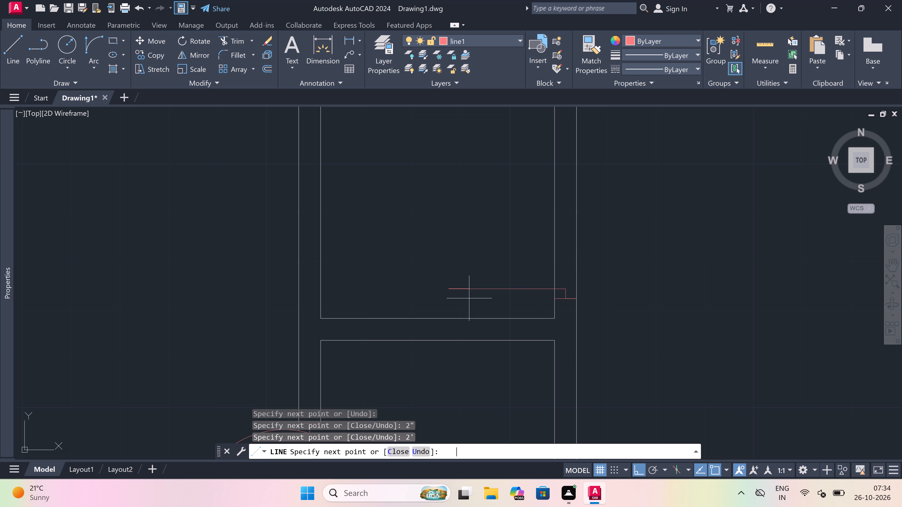
{"action": "key", "text": "Escape"}
Draw the north jamb across the same east wall, with a 2" stop running south from its midpoint.
{"action": "key", "text": "space"}
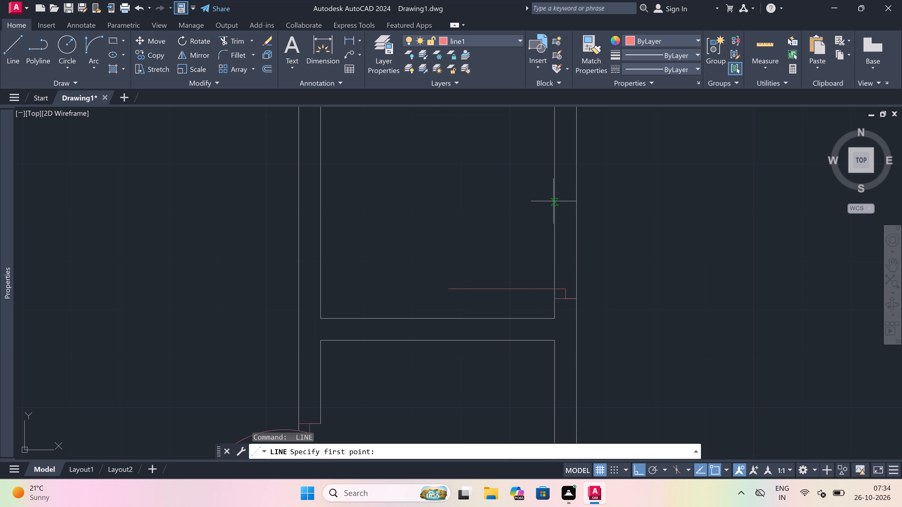
{"action": "left_click", "coordinate": [554, 194]}
{"action": "left_click", "coordinate": [582, 194]}
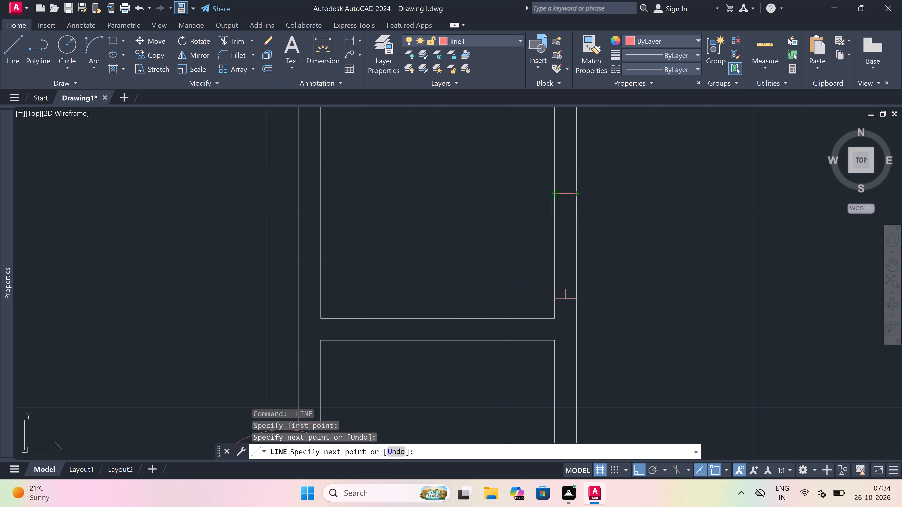
{"action": "left_click", "coordinate": [562, 193]}
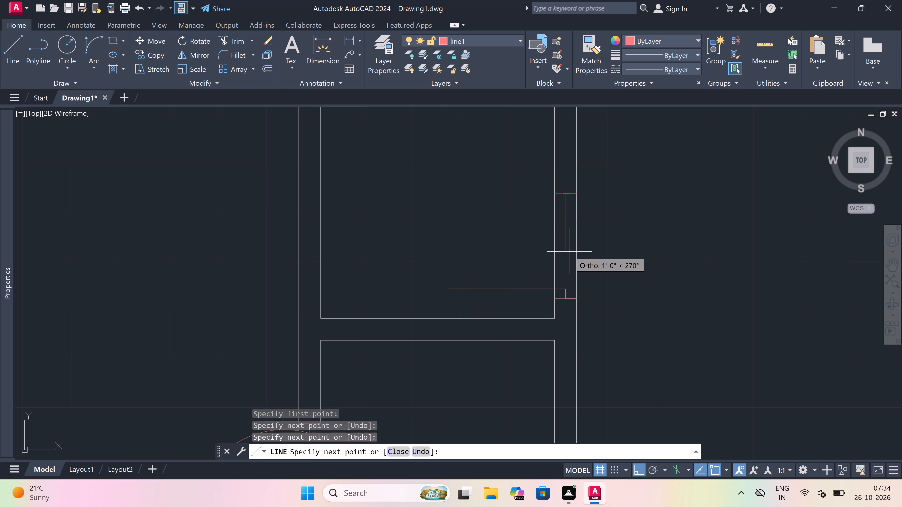
{"action": "key", "text": "2"}
{"action": "type", "text": "\""}
{"action": "key", "text": "space"}
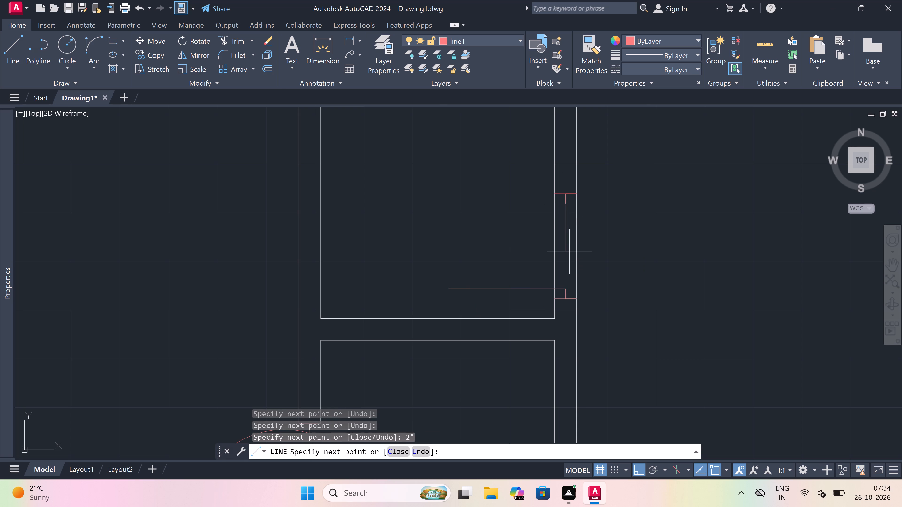
{"action": "key", "text": "Escape"}
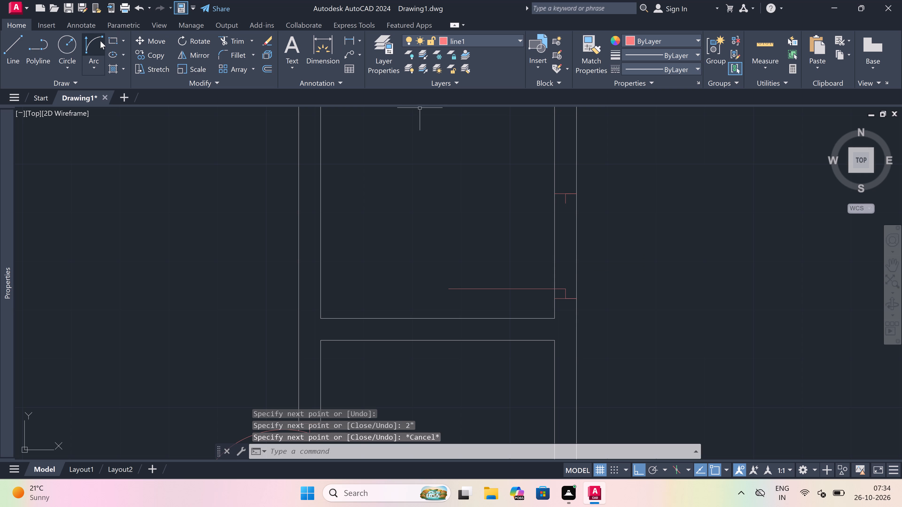
Draw the door swing arc from the west end of the 2' leaf to the north jamb's stop.
{"action": "left_click_drag", "start_coordinate": [96, 40], "coordinate": [106, 42]}
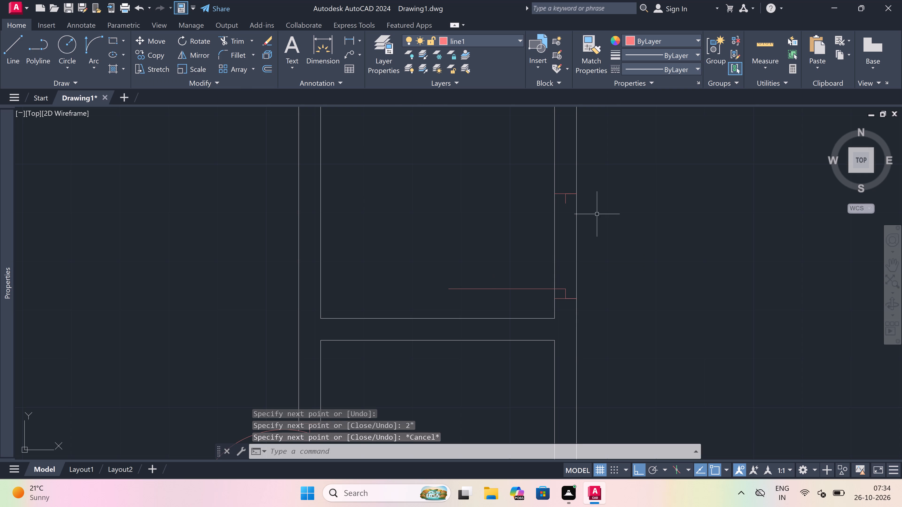
{"action": "scroll", "coordinate": [593, 203], "scroll_direction": "up", "scroll_amount": 2}
{"action": "scroll", "coordinate": [539, 217], "scroll_direction": "down", "scroll_amount": 1}
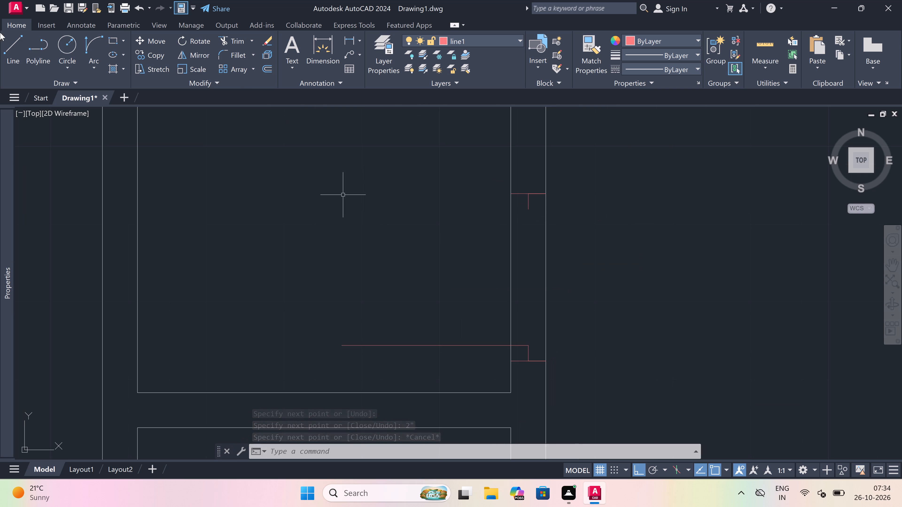
{"action": "left_click_drag", "start_coordinate": [89, 44], "coordinate": [91, 44]}
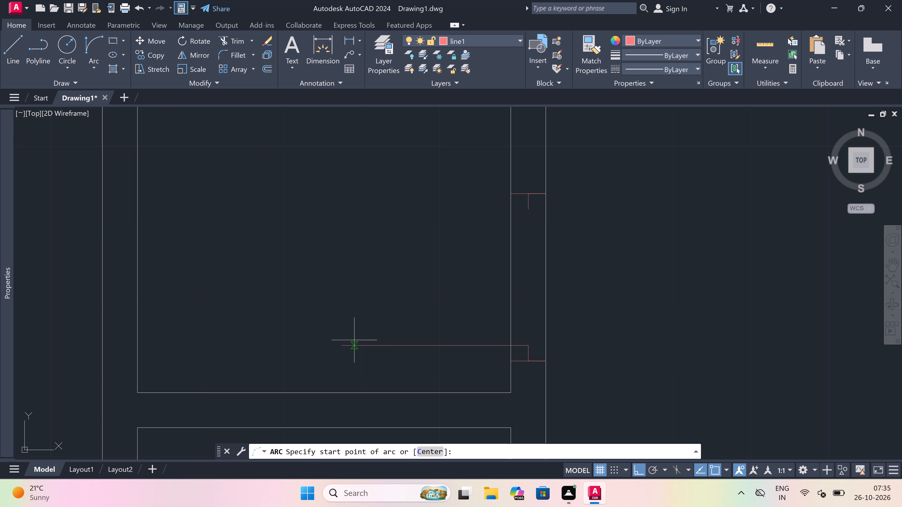
{"action": "left_click_drag", "start_coordinate": [343, 345], "coordinate": [351, 340]}
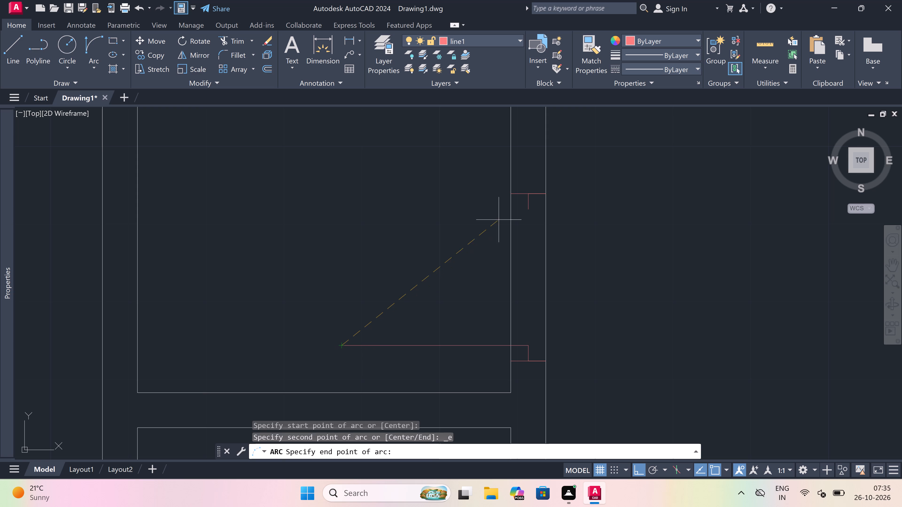
{"action": "left_click_drag", "start_coordinate": [529, 209], "coordinate": [514, 209]}
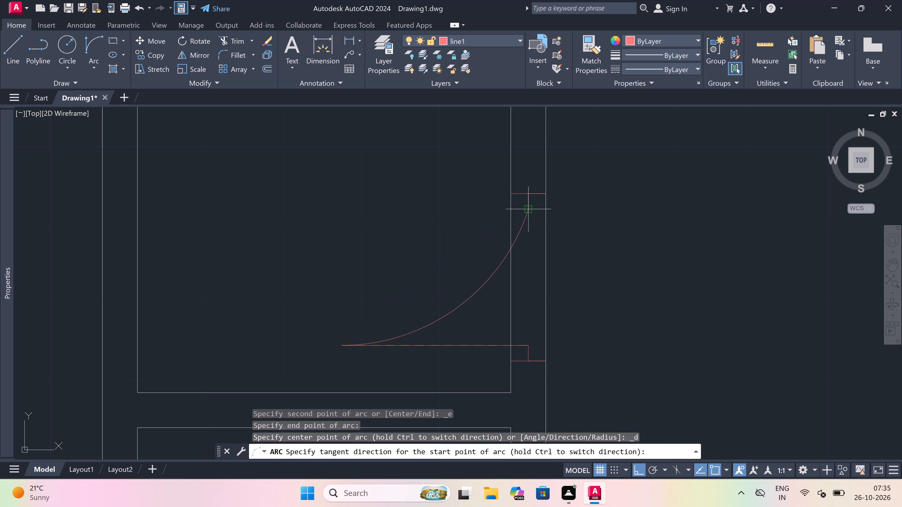
{"action": "left_click_drag", "start_coordinate": [442, 213], "coordinate": [451, 213]}
Trim both lines of the upper compartment's east wall between the two jambs to open its doorway.
{"action": "key", "text": "t"}
{"action": "key", "text": "r"}
{"action": "key", "text": "space"}
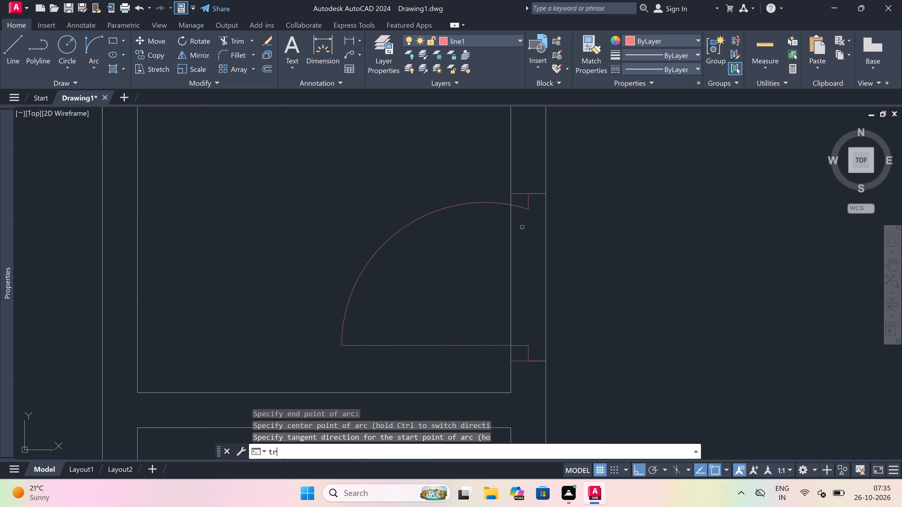
{"action": "left_click_drag", "start_coordinate": [488, 260], "coordinate": [496, 260]}
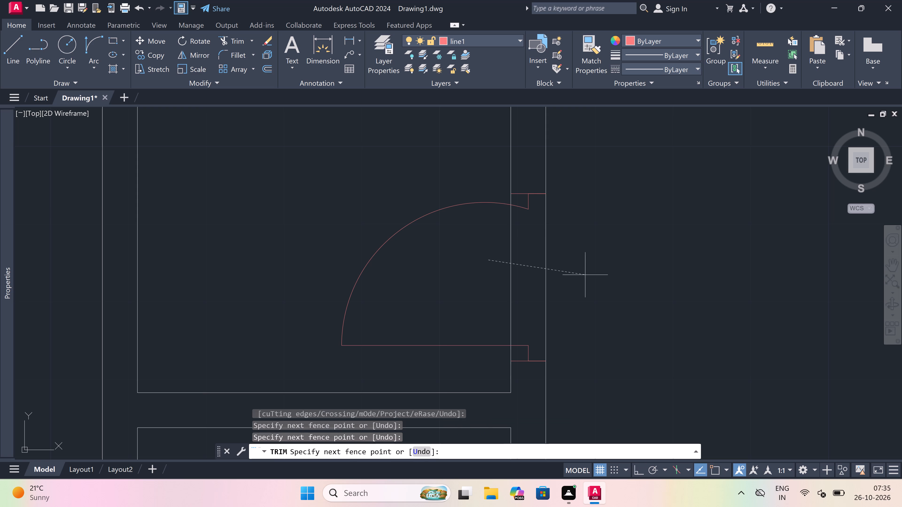
{"action": "left_click", "coordinate": [586, 275]}
{"action": "key", "text": "Escape"}
Draw the south jamb across the northeast room's west wall near its south corner, with a 2" stop north and a 3' leaf east.
{"action": "scroll", "coordinate": [503, 206], "scroll_direction": "down", "scroll_amount": 6}
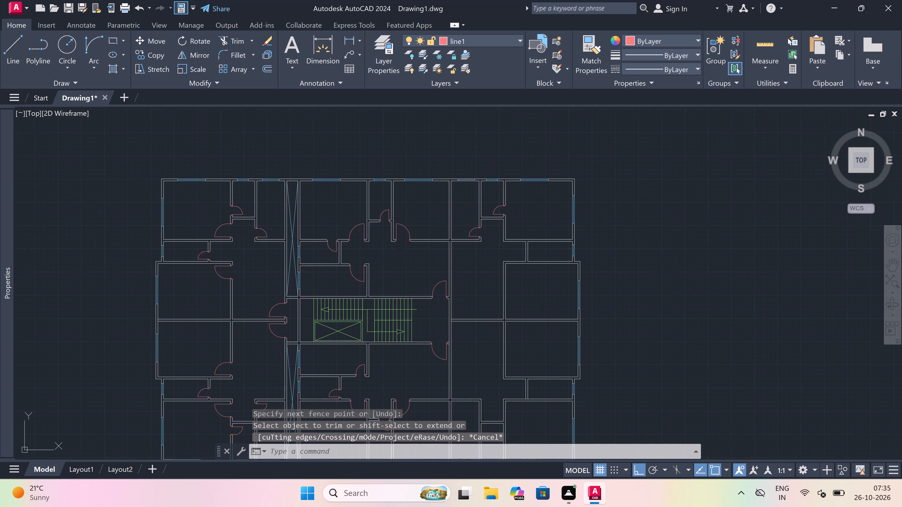
{"action": "scroll", "coordinate": [507, 232], "scroll_direction": "up", "scroll_amount": 4}
{"action": "type", "text": "l"}
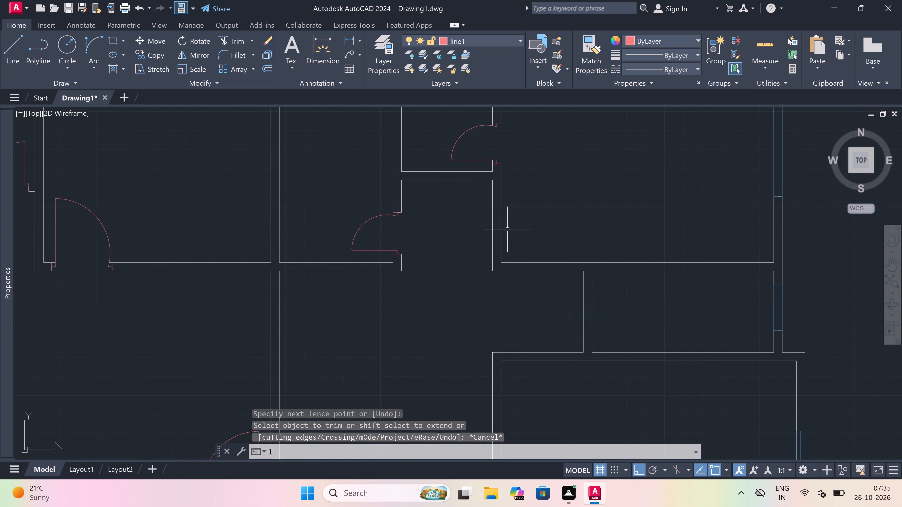
{"action": "key", "text": "space"}
{"action": "scroll", "coordinate": [496, 244], "scroll_direction": "up", "scroll_amount": 3}
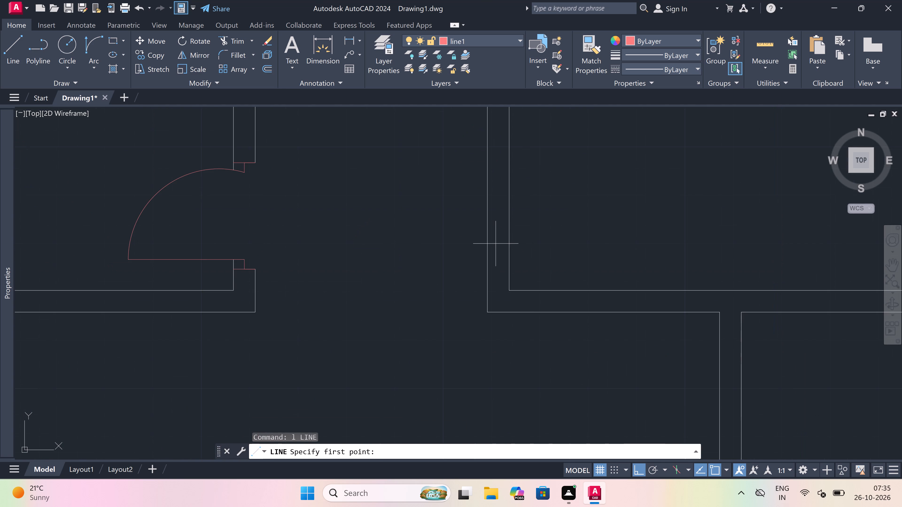
{"action": "left_click_drag", "start_coordinate": [509, 278], "coordinate": [505, 278]}
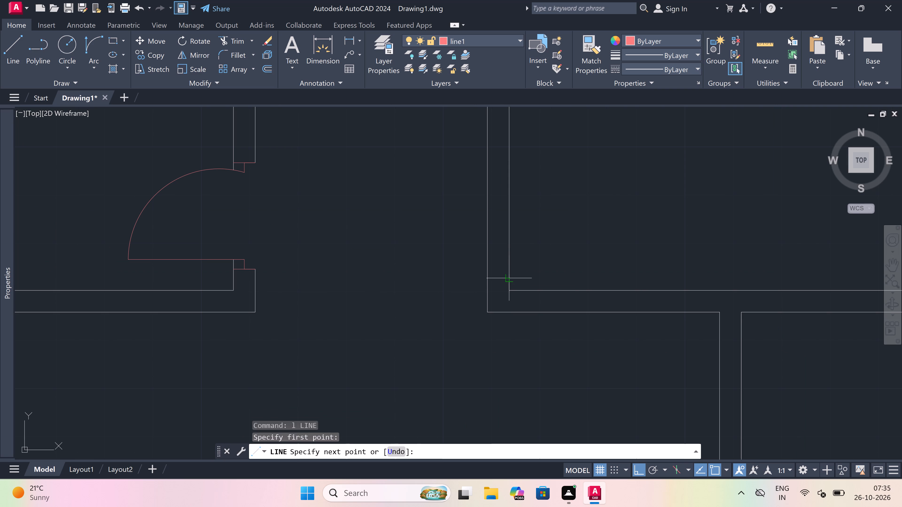
{"action": "left_click", "coordinate": [488, 277]}
{"action": "left_click_drag", "start_coordinate": [500, 277], "coordinate": [500, 270]}
{"action": "type", "text": "2\""}
{"action": "key", "text": "space"}
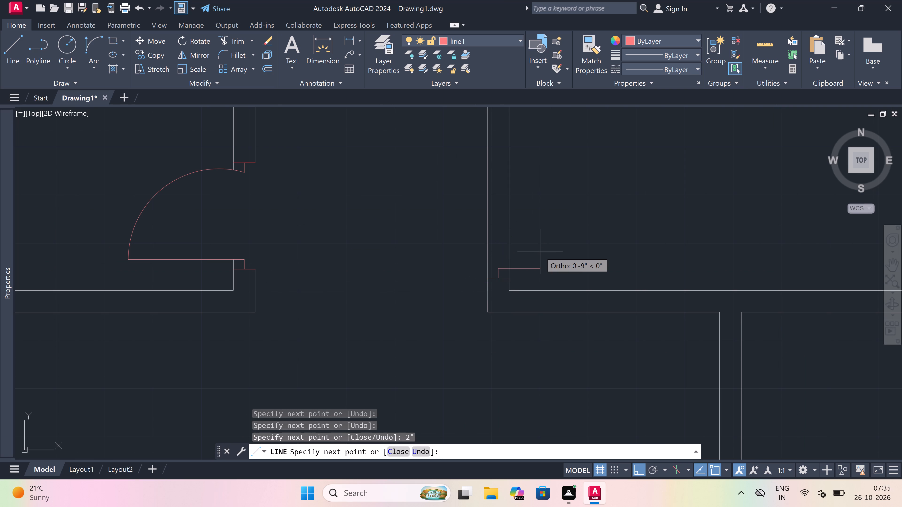
{"action": "type", "text": "3'"}
{"action": "key", "text": "space"}
{"action": "key", "text": "Escape"}
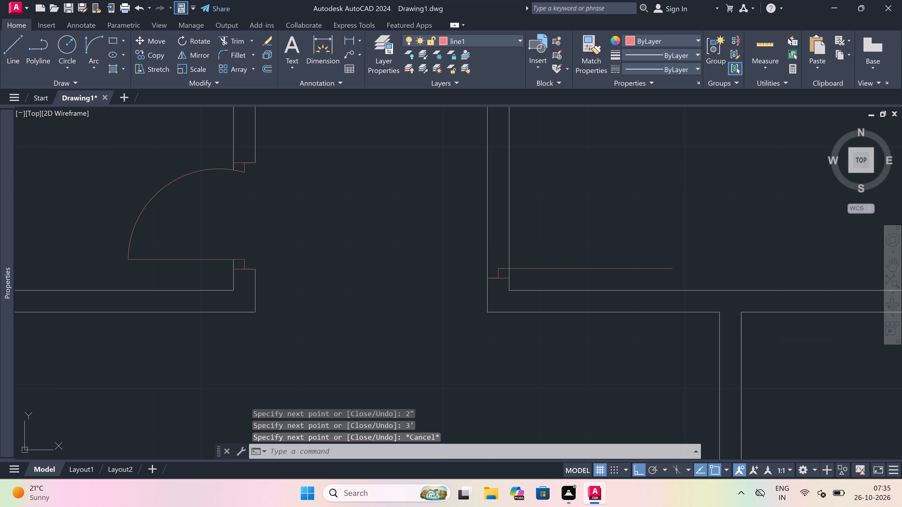
Draw the north jamb across the northeast room's west wall, with a 2" stop running south from its midpoint.
{"action": "key", "text": "space"}
{"action": "scroll", "coordinate": [517, 215], "scroll_direction": "down", "scroll_amount": 2}
{"action": "scroll", "coordinate": [517, 192], "scroll_direction": "up", "scroll_amount": 1}
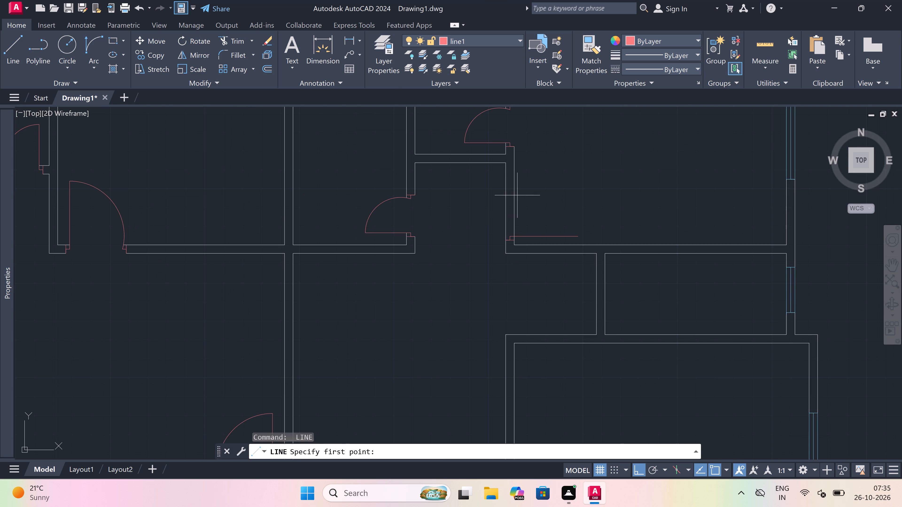
{"action": "scroll", "coordinate": [517, 192], "scroll_direction": "up", "scroll_amount": 2}
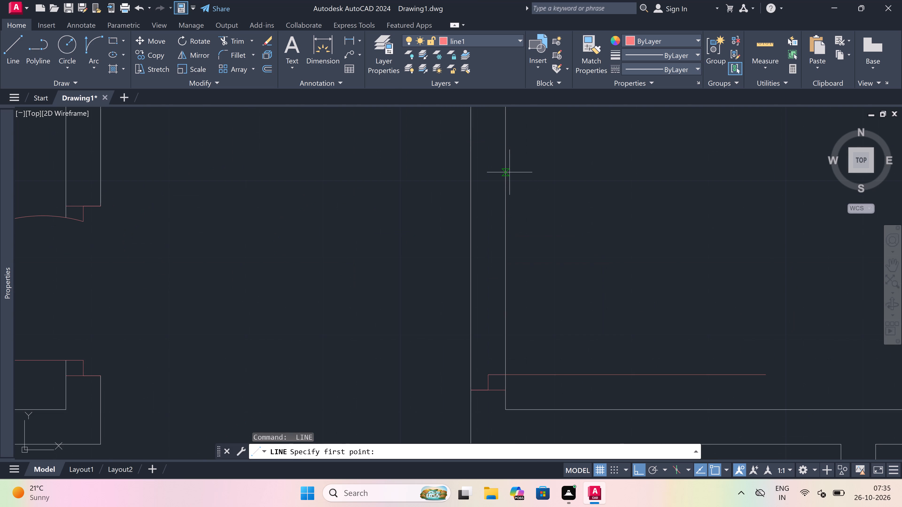
{"action": "left_click", "coordinate": [509, 172]}
{"action": "key", "text": "Escape"}
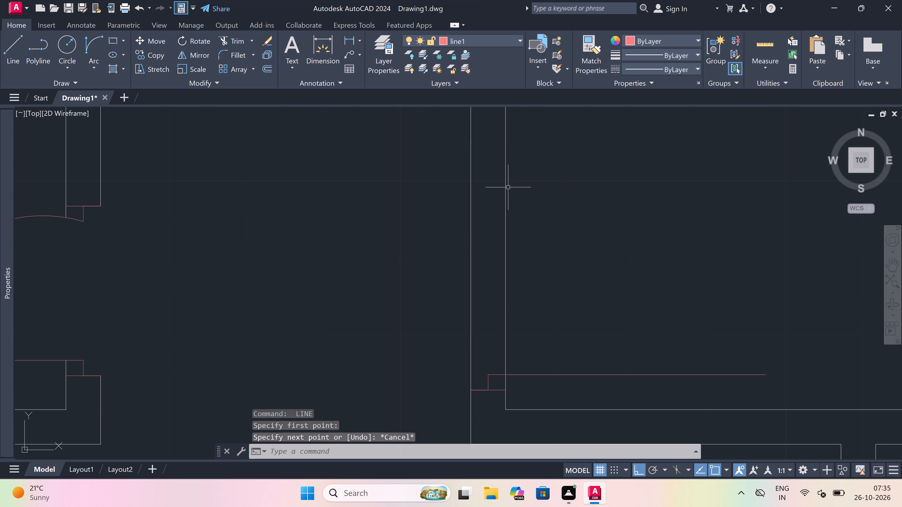
{"action": "key", "text": "space"}
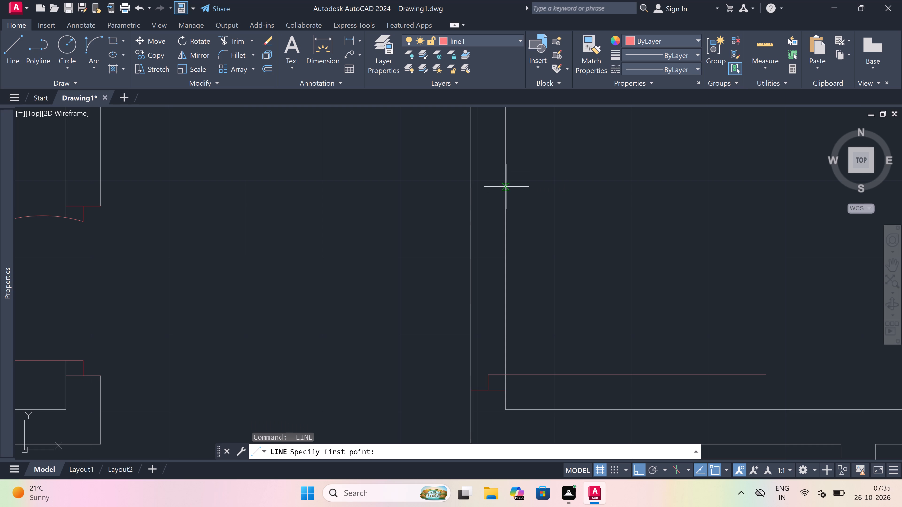
{"action": "left_click", "coordinate": [506, 179]}
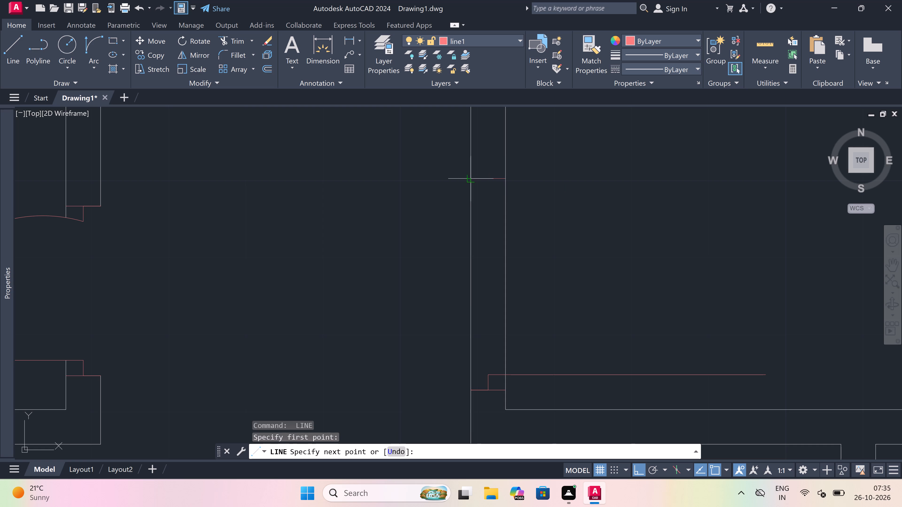
{"action": "left_click", "coordinate": [474, 175]}
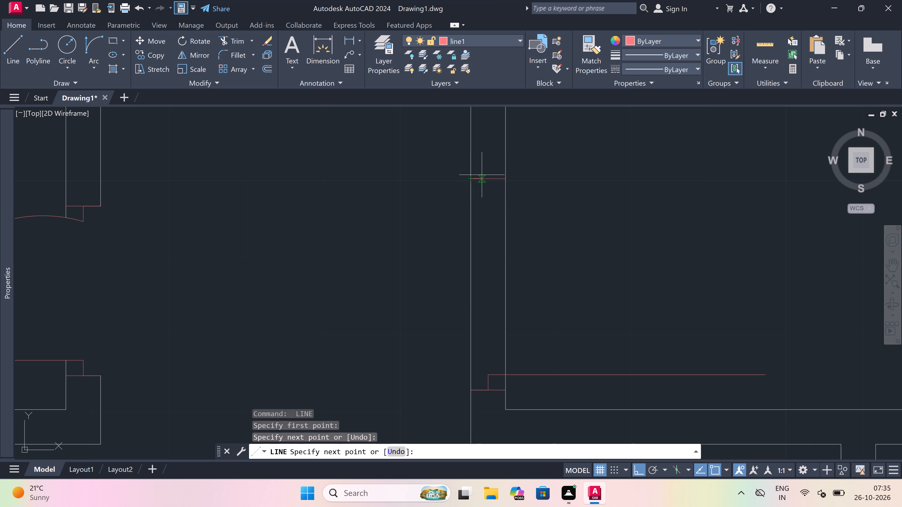
{"action": "left_click", "coordinate": [488, 181]}
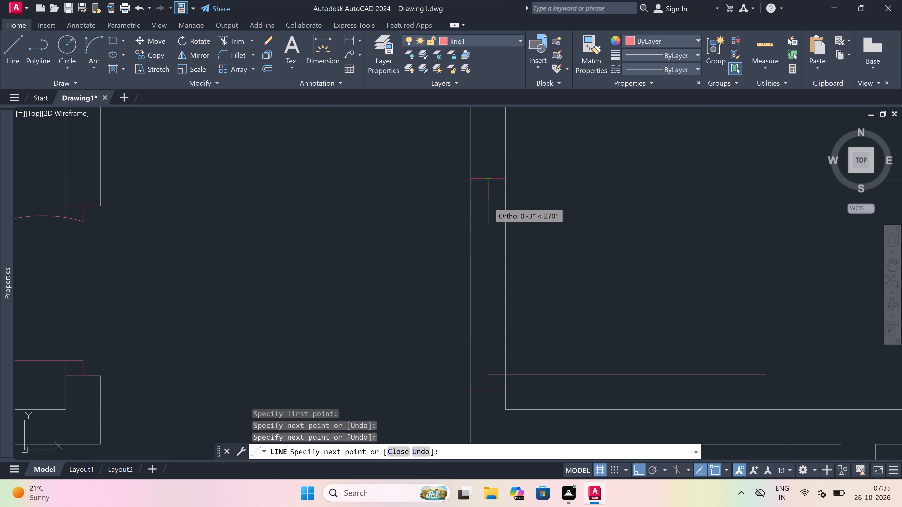
{"action": "left_click", "coordinate": [14, 324]}
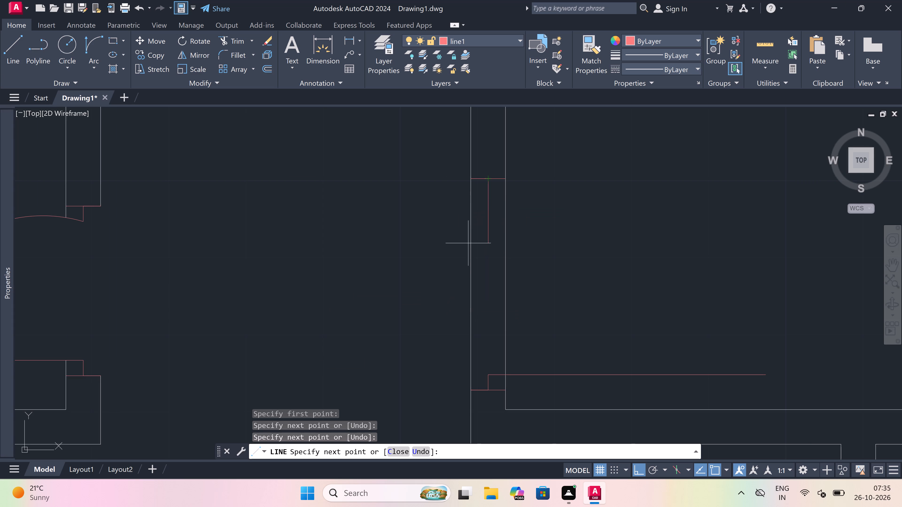
{"action": "type", "text": "2\""}
{"action": "key", "text": "space"}
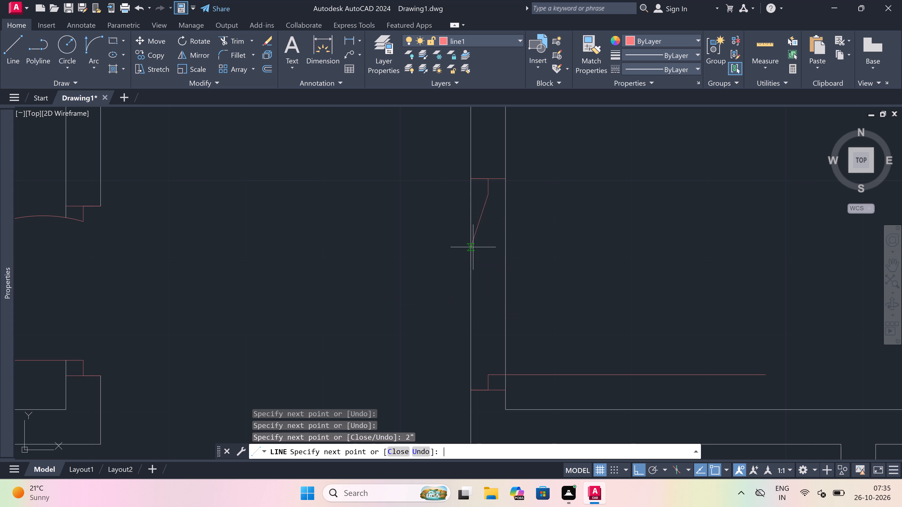
{"action": "key", "text": "Escape"}
Draw the door swing arc from the east end of the 3' leaf to the end of the north jamb's stop.
{"action": "scroll", "coordinate": [473, 242], "scroll_direction": "down", "scroll_amount": 2}
{"action": "scroll", "coordinate": [473, 242], "scroll_direction": "up", "scroll_amount": 1}
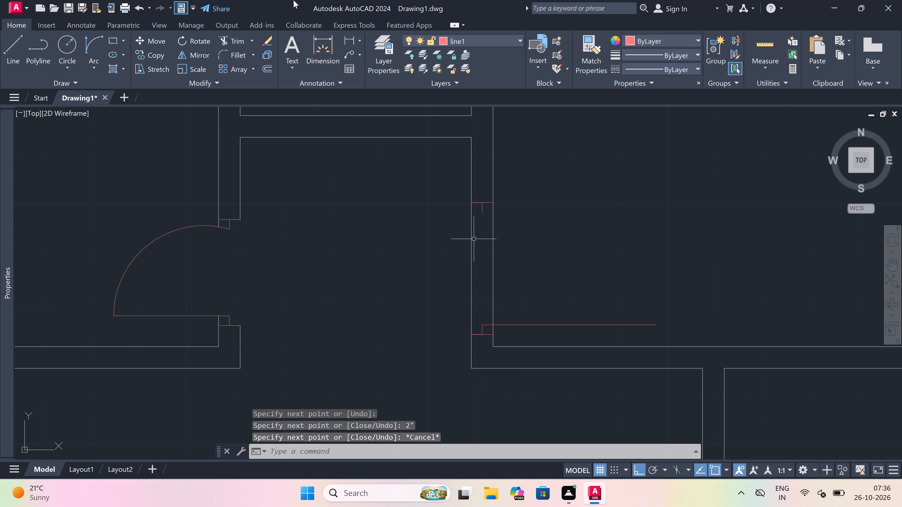
{"action": "left_click_drag", "start_coordinate": [92, 53], "coordinate": [97, 53]}
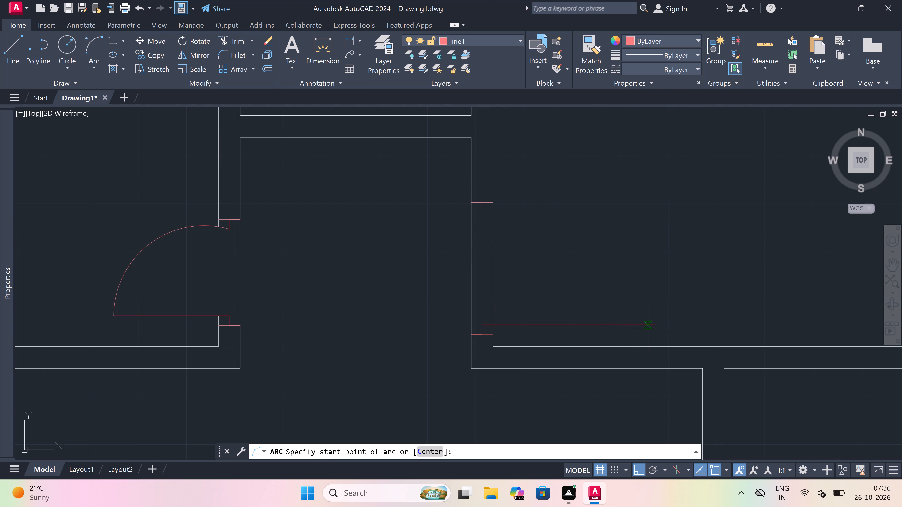
{"action": "left_click_drag", "start_coordinate": [653, 325], "coordinate": [653, 321]}
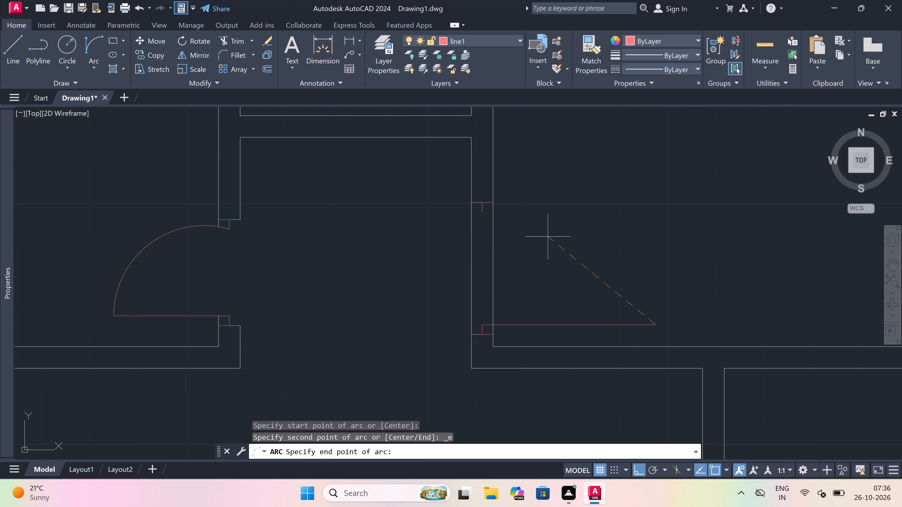
{"action": "left_click_drag", "start_coordinate": [480, 214], "coordinate": [529, 219]}
{"action": "left_click", "coordinate": [646, 230]}
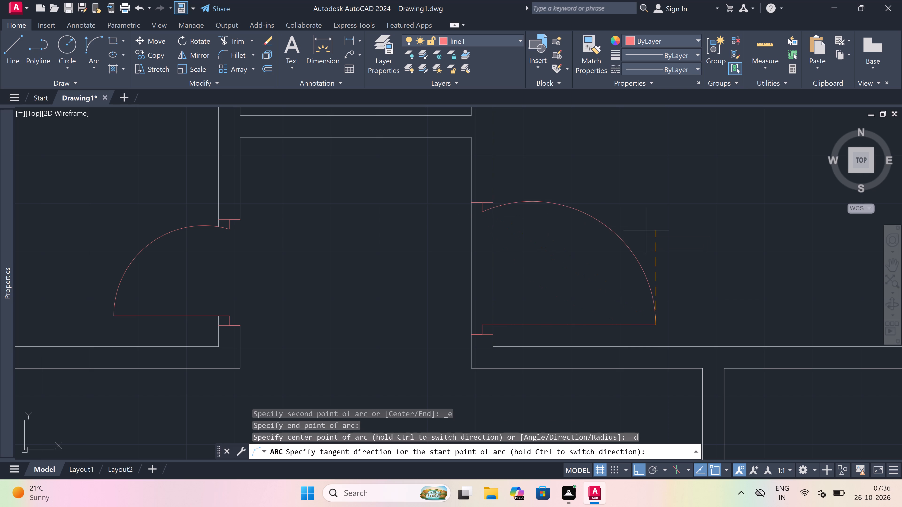
Trim both lines of the northeast room's west wall between the two new jambs to open the doorway.
{"action": "key", "text": "t"}
{"action": "type", "text": "r"}
{"action": "key", "text": "space"}
{"action": "left_click", "coordinate": [474, 276]}
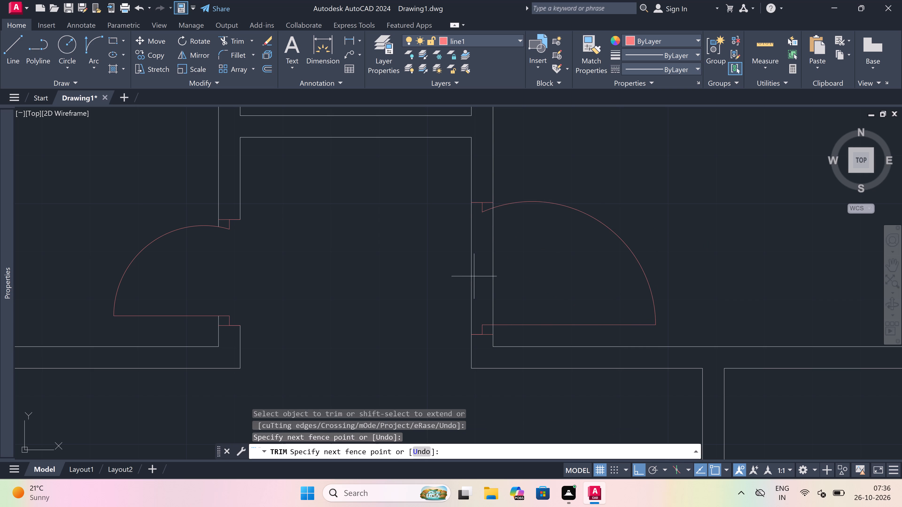
{"action": "left_click_drag", "start_coordinate": [523, 271], "coordinate": [523, 269]}
{"action": "left_click_drag", "start_coordinate": [498, 261], "coordinate": [477, 265]}
{"action": "left_click_drag", "start_coordinate": [368, 282], "coordinate": [427, 285]}
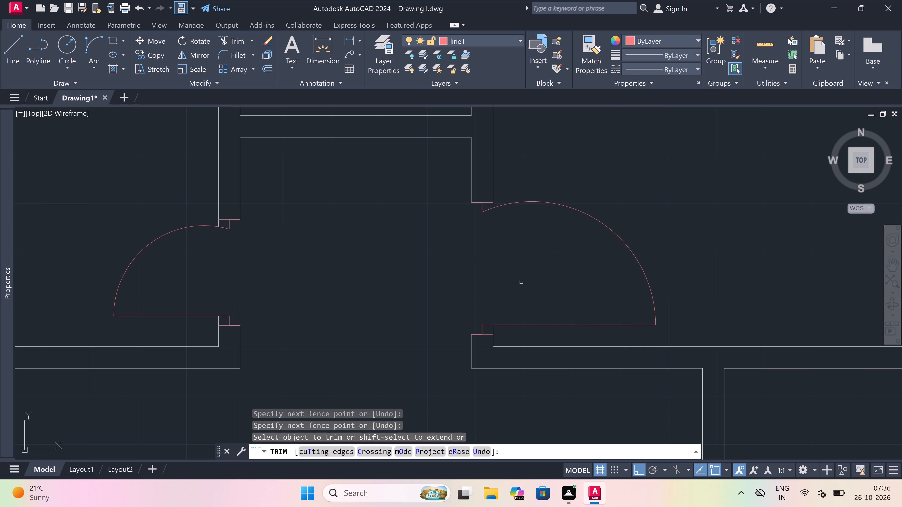
{"action": "key", "text": "Escape"}
Draw the south jamb across the short partition below the northeast room, with a 2" stop north and a 2' leaf east.
{"action": "scroll", "coordinate": [505, 271], "scroll_direction": "down", "scroll_amount": 4}
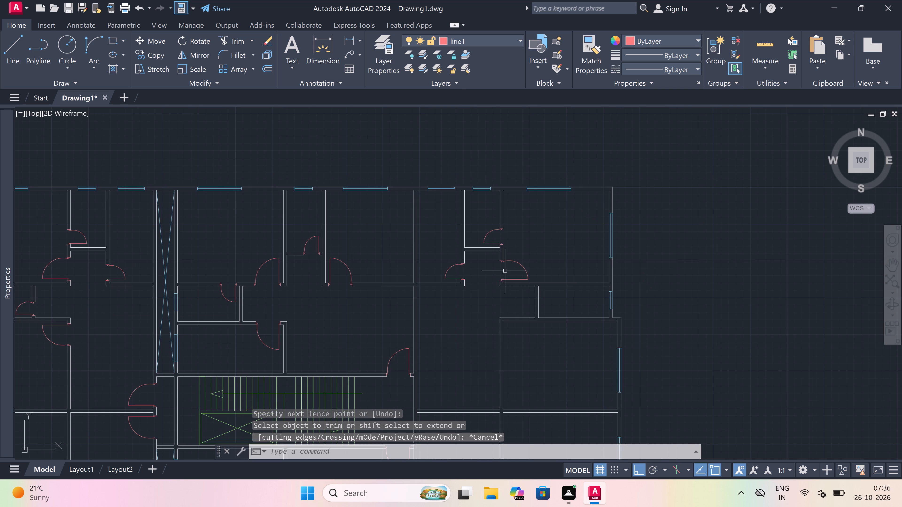
{"action": "key", "text": "l"}
{"action": "key", "text": "space"}
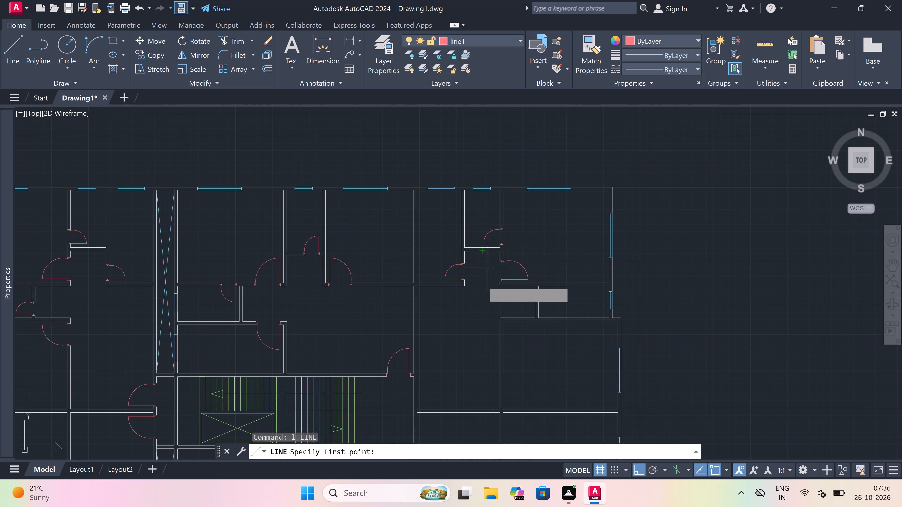
{"action": "scroll", "coordinate": [520, 295], "scroll_direction": "up", "scroll_amount": 2}
{"action": "scroll", "coordinate": [564, 349], "scroll_direction": "up", "scroll_amount": 2}
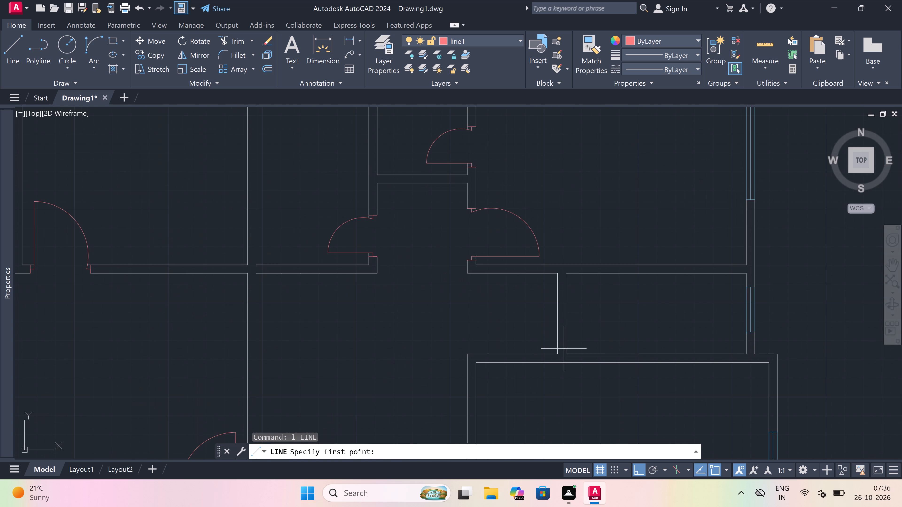
{"action": "left_click", "coordinate": [542, 349]}
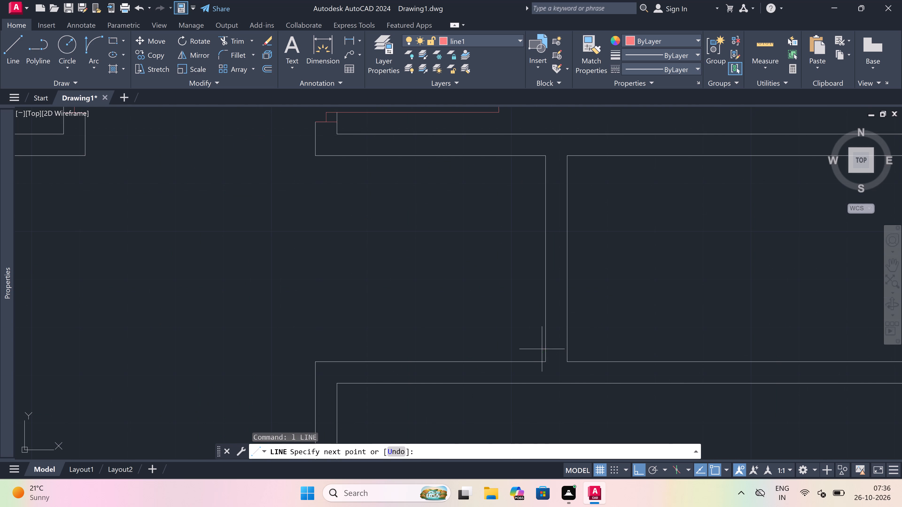
{"action": "left_click", "coordinate": [570, 352]}
{"action": "left_click_drag", "start_coordinate": [556, 348], "coordinate": [557, 330]}
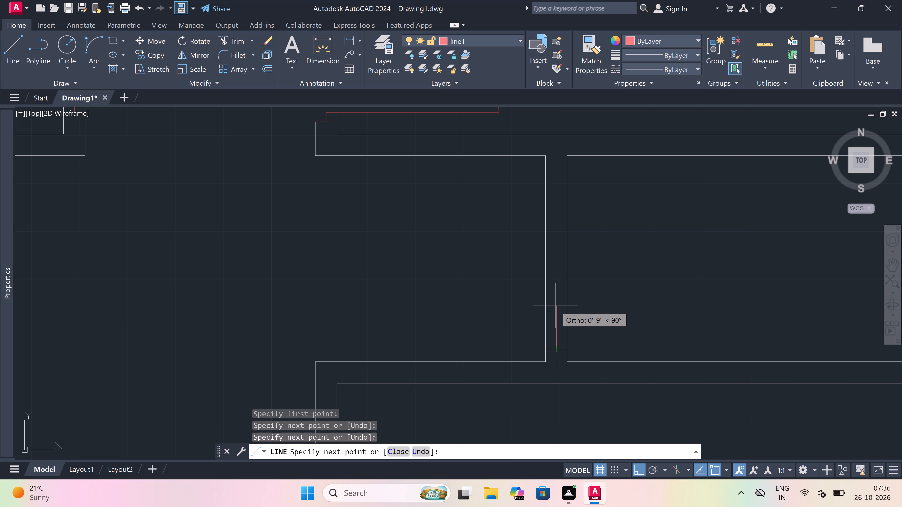
{"action": "type", "text": "2\""}
{"action": "key", "text": "space"}
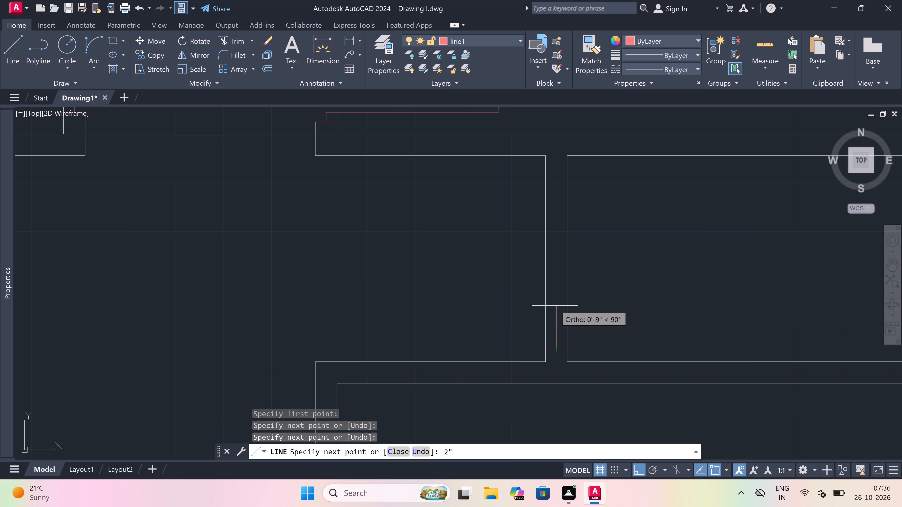
{"action": "type", "text": "2'"}
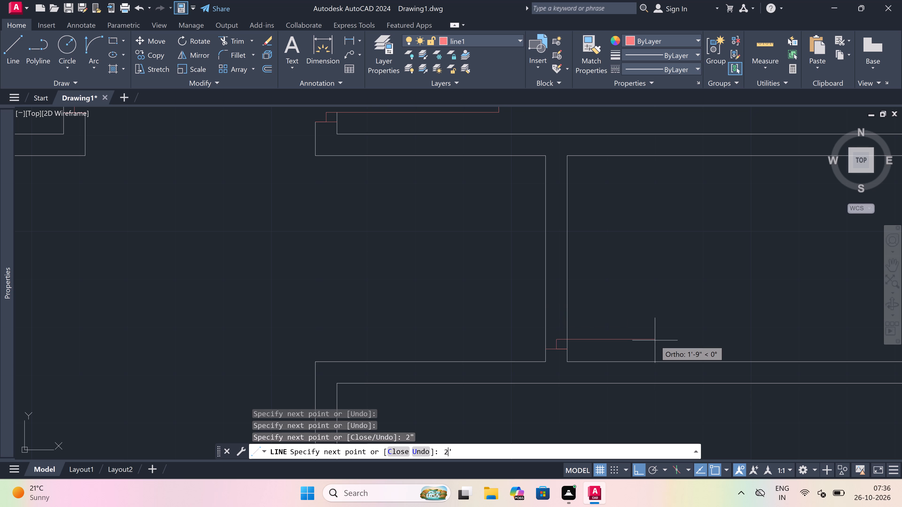
{"action": "key", "text": "space"}
{"action": "key", "text": "Escape"}
Draw the north jamb across the same short partition, with a 2" stop running south from its midpoint.
{"action": "key", "text": "space"}
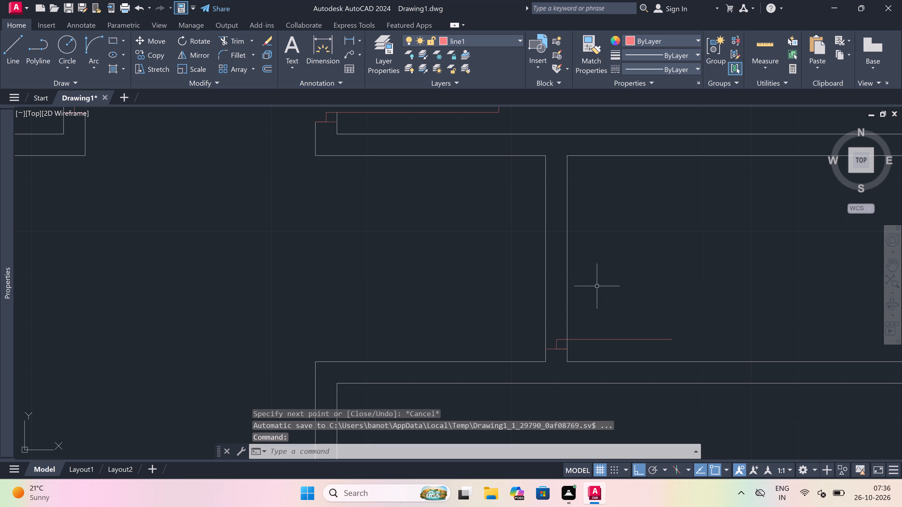
{"action": "left_click", "coordinate": [547, 246]}
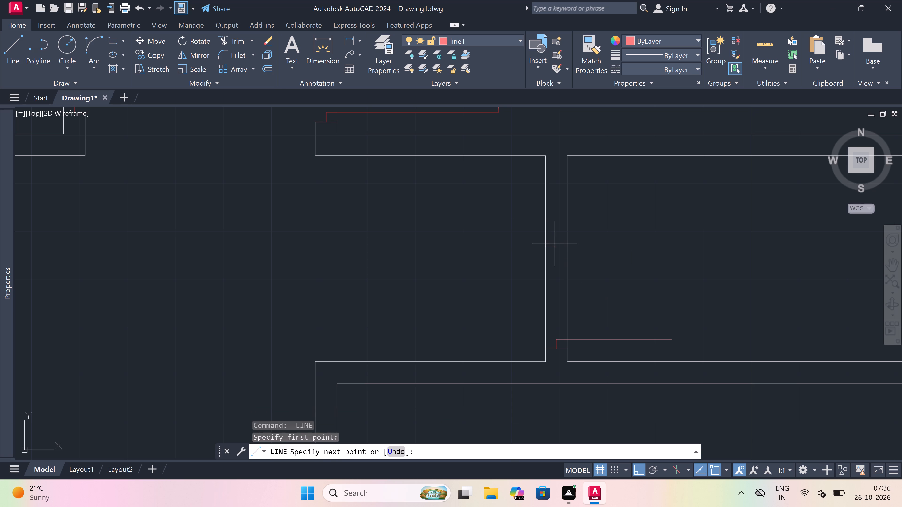
{"action": "left_click_drag", "start_coordinate": [569, 244], "coordinate": [565, 244]}
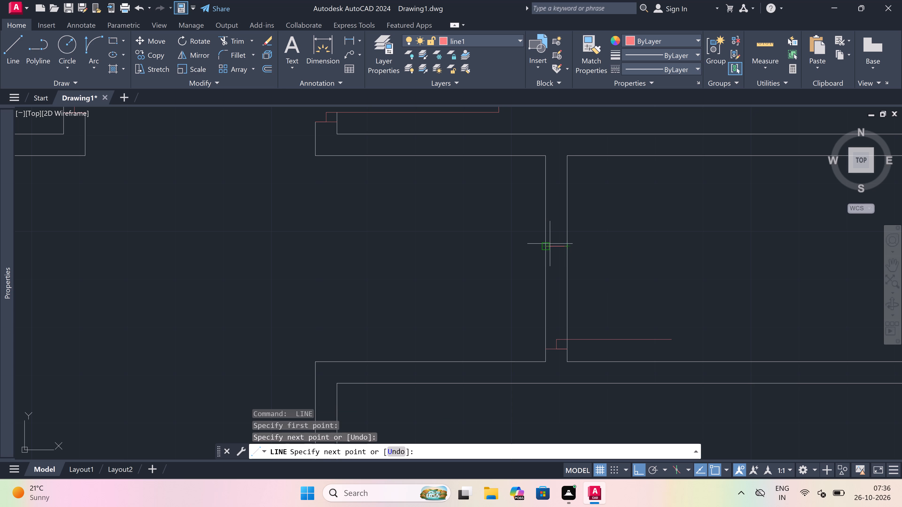
{"action": "left_click_drag", "start_coordinate": [557, 244], "coordinate": [558, 251]}
{"action": "type", "text": "2\""}
{"action": "key", "text": "space"}
{"action": "key", "text": "Escape"}
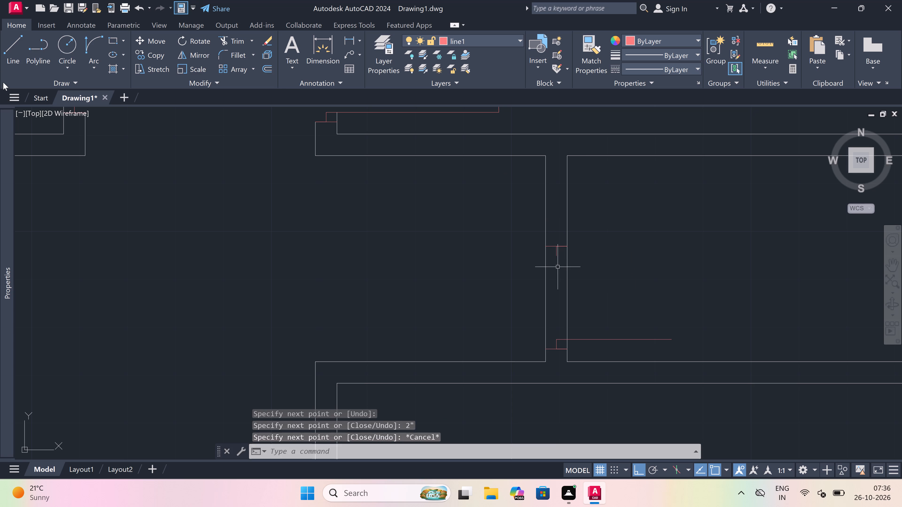
Draw the door swing arc from the east end of the 2' leaf to the end of the partition's north stop.
{"action": "left_click", "coordinate": [98, 40]}
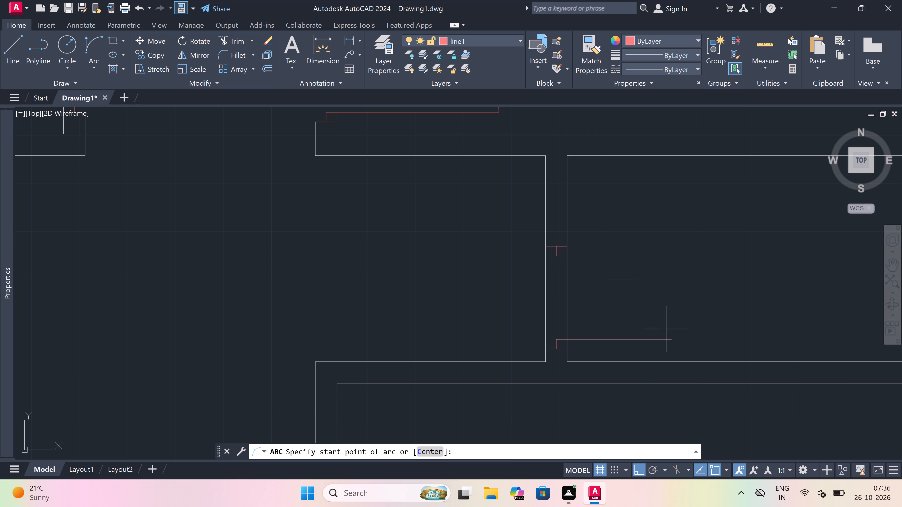
{"action": "left_click_drag", "start_coordinate": [674, 338], "coordinate": [671, 329]}
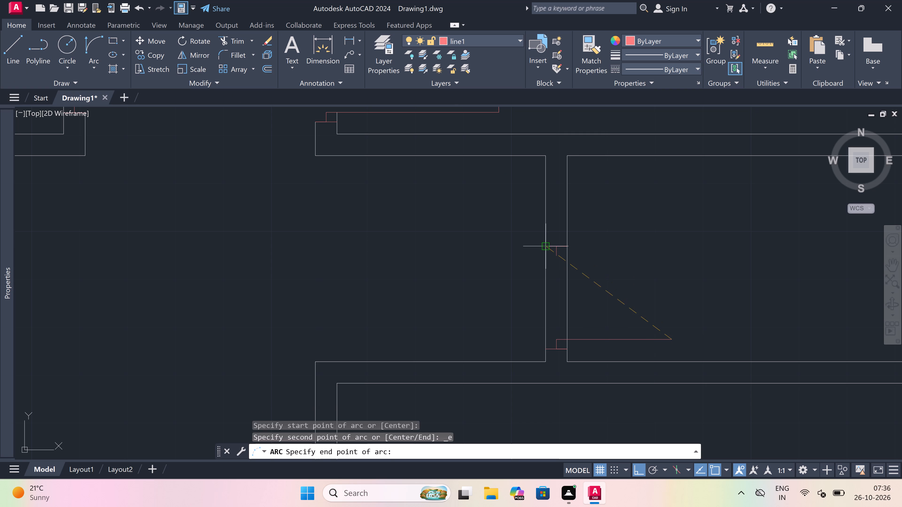
{"action": "left_click", "coordinate": [560, 256]}
{"action": "left_click", "coordinate": [613, 252]}
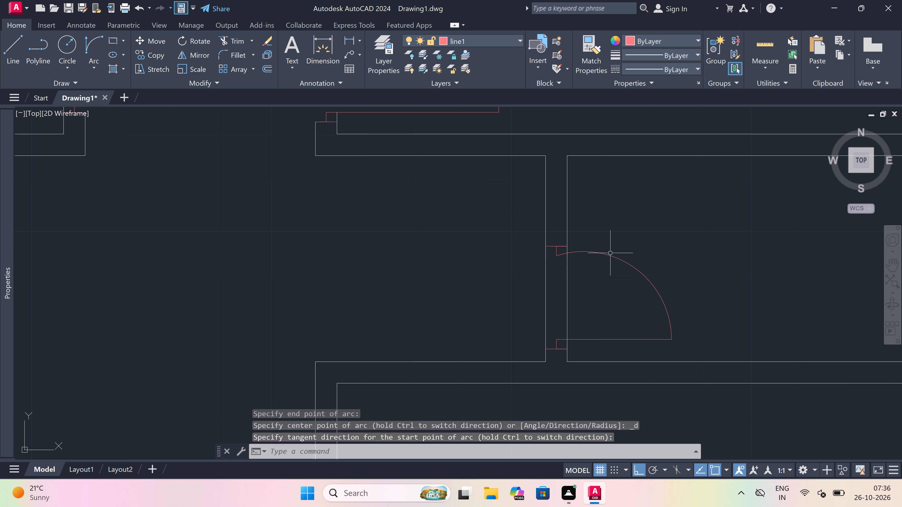
Trim both lines of the short partition below the northeast room between its two jambs to open the doorway.
{"action": "key", "text": "t"}
{"action": "key", "text": "r"}
{"action": "key", "text": "space"}
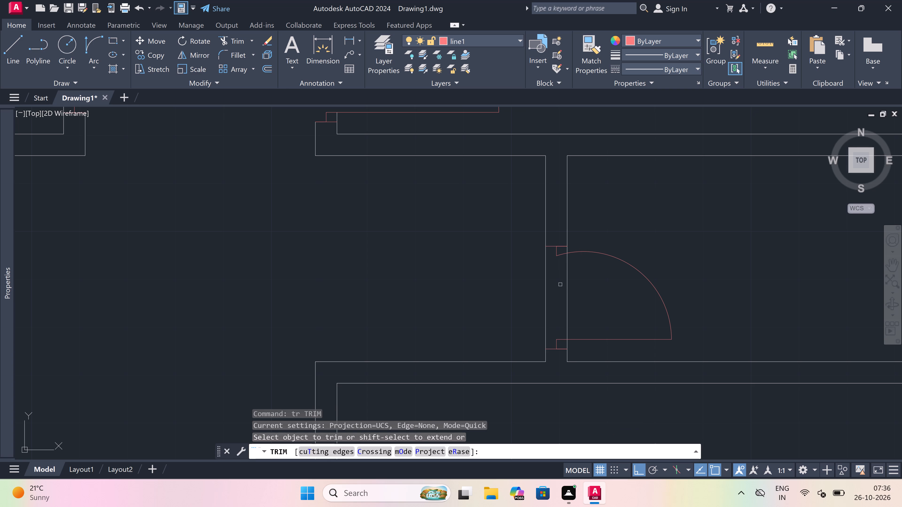
{"action": "left_click_drag", "start_coordinate": [589, 290], "coordinate": [577, 289]}
{"action": "left_click_drag", "start_coordinate": [477, 298], "coordinate": [483, 298]}
{"action": "key", "text": "Escape"}
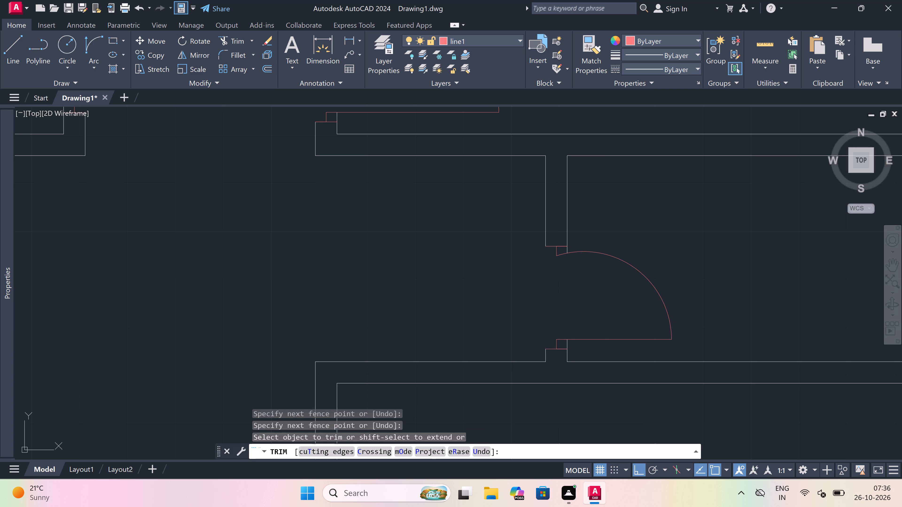
Draw the north jamb across the upper middle-east room's west wall, near its northwest corner, with a 2" stop south and a 3' leaf east.
{"action": "type", "text": "l"}
{"action": "key", "text": "space"}
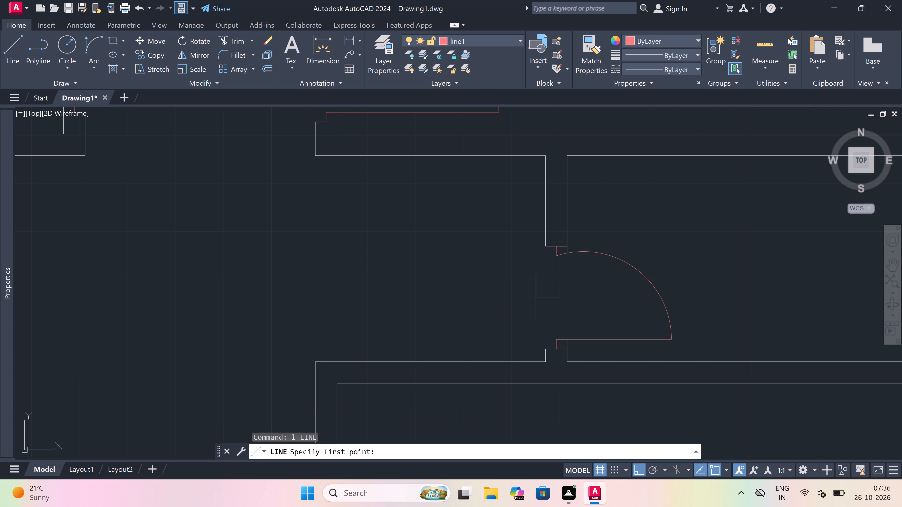
{"action": "scroll", "coordinate": [536, 298], "scroll_direction": "down", "scroll_amount": 6}
{"action": "scroll", "coordinate": [540, 321], "scroll_direction": "up", "scroll_amount": 2}
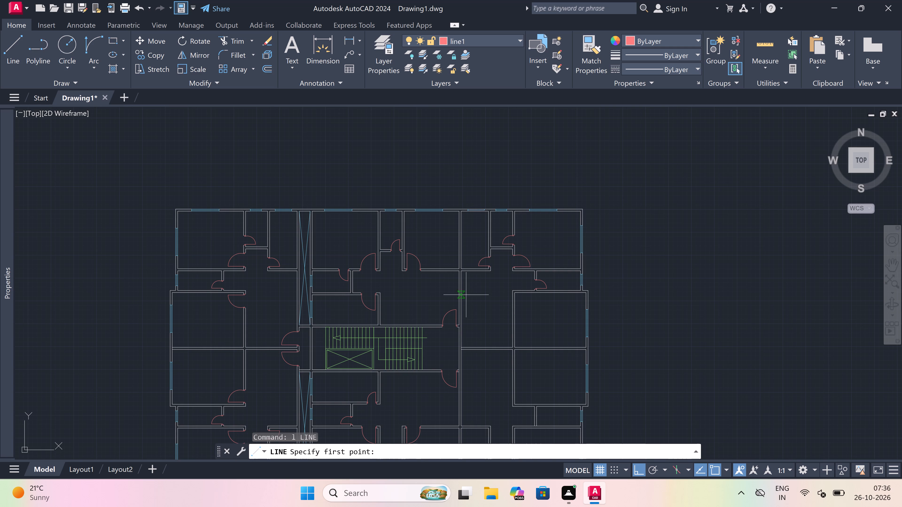
{"action": "scroll", "coordinate": [466, 293], "scroll_direction": "up", "scroll_amount": 1}
{"action": "scroll", "coordinate": [540, 280], "scroll_direction": "up", "scroll_amount": 2}
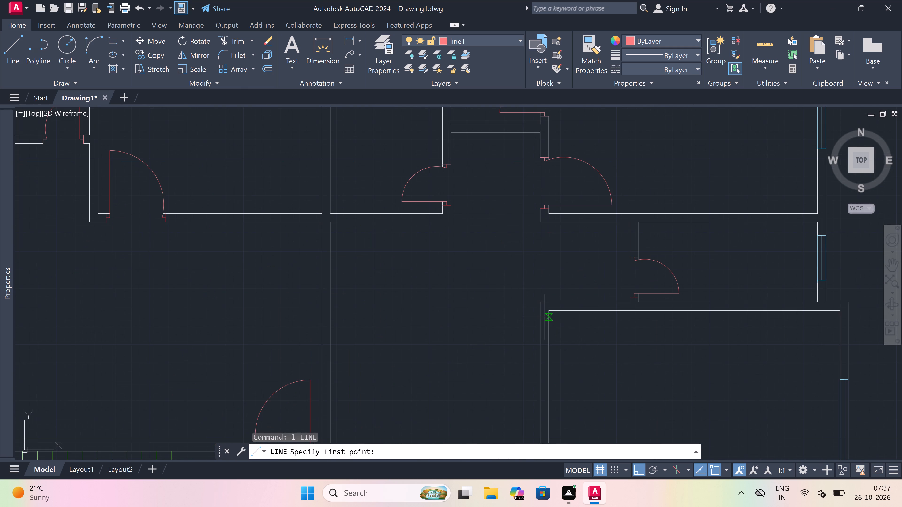
{"action": "scroll", "coordinate": [545, 316], "scroll_direction": "up", "scroll_amount": 1}
{"action": "left_click", "coordinate": [548, 316]}
{"action": "scroll", "coordinate": [547, 312], "scroll_direction": "up", "scroll_amount": 2}
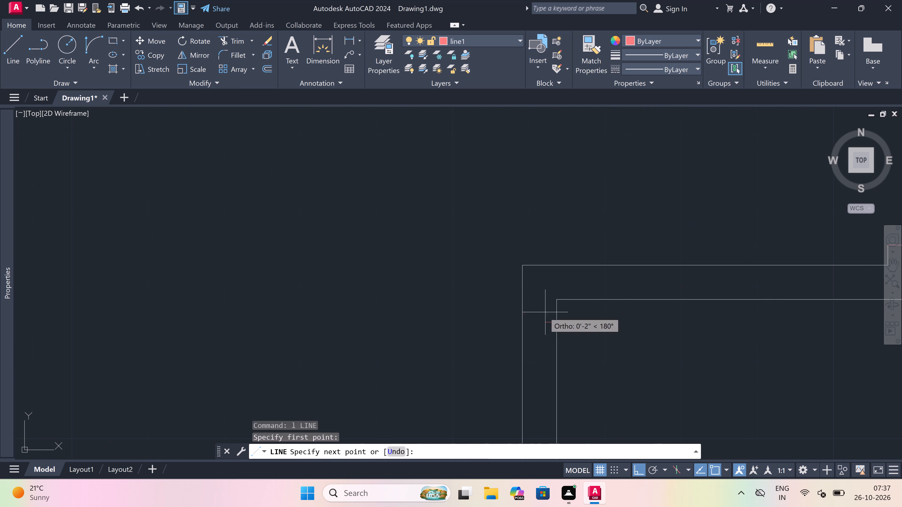
{"action": "left_click", "coordinate": [520, 321]}
{"action": "left_click", "coordinate": [533, 322]}
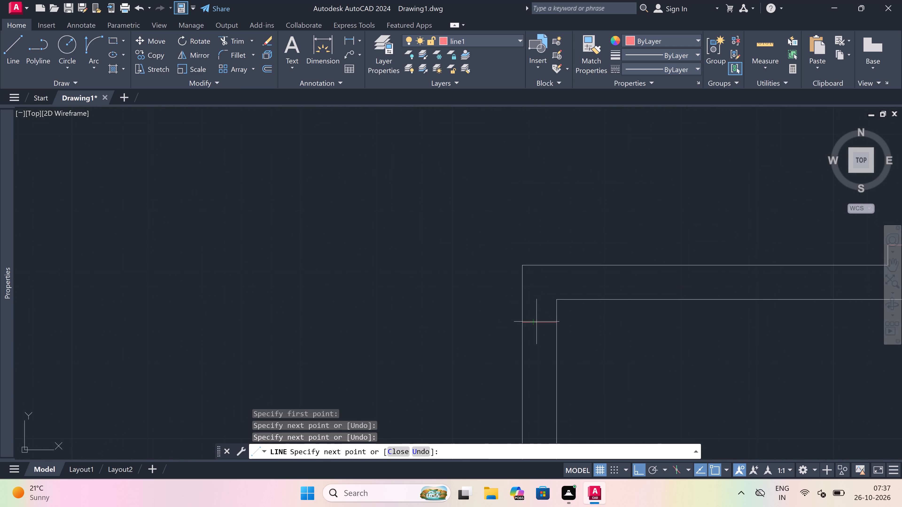
{"action": "left_click", "coordinate": [539, 322]}
{"action": "type", "text": "2\""}
{"action": "key", "text": "space"}
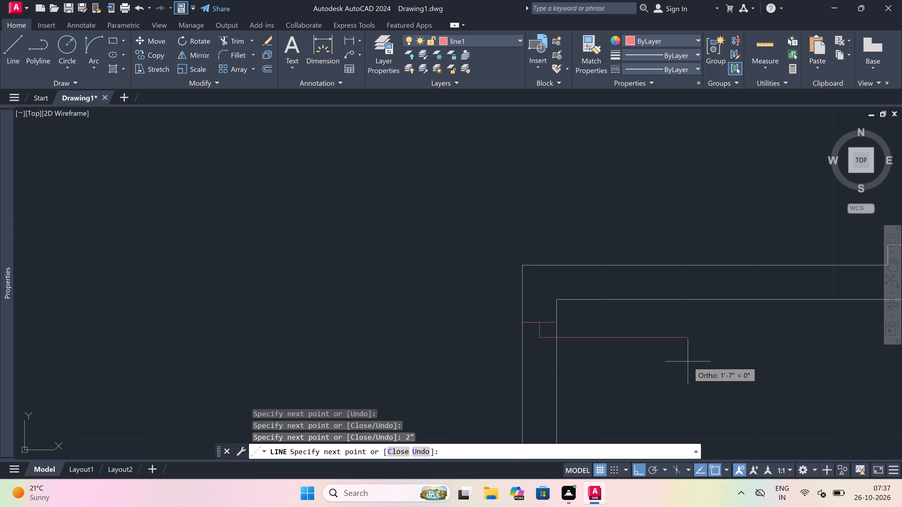
{"action": "type", "text": "3'"}
{"action": "key", "text": "space"}
{"action": "key", "text": "Escape"}
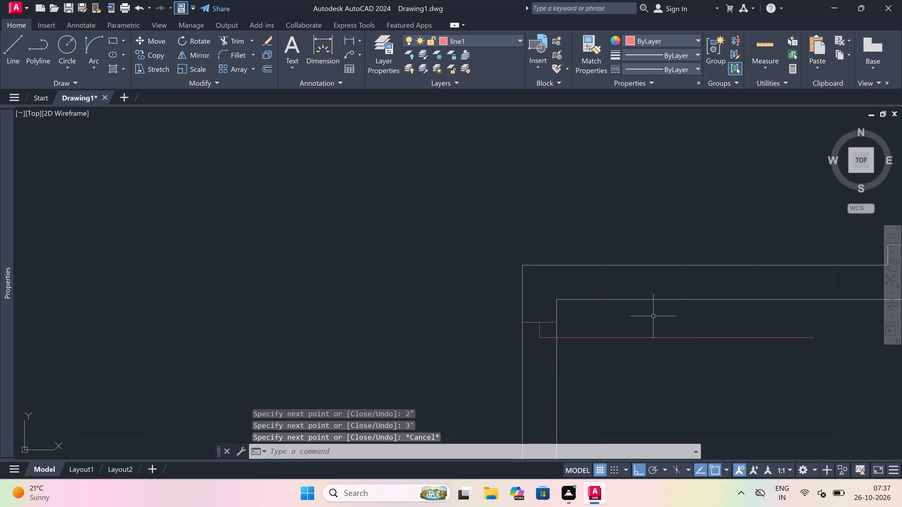
Draw the south jamb across the same west wall, just beyond the leaf's length, with a 2" stop running north from its midpoint.
{"action": "key", "text": "space"}
{"action": "scroll", "coordinate": [551, 276], "scroll_direction": "down", "scroll_amount": 4}
{"action": "scroll", "coordinate": [546, 290], "scroll_direction": "up", "scroll_amount": 2}
{"action": "scroll", "coordinate": [546, 290], "scroll_direction": "down", "scroll_amount": 2}
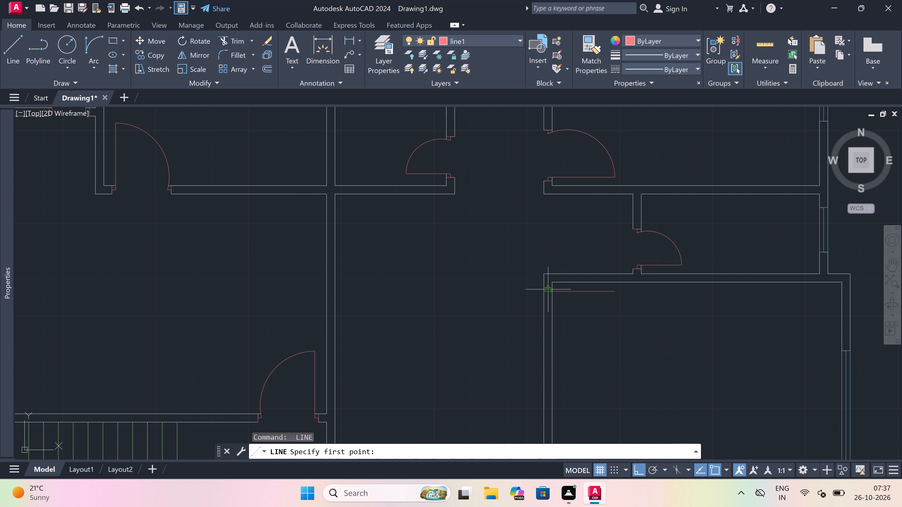
{"action": "left_click", "coordinate": [544, 348]}
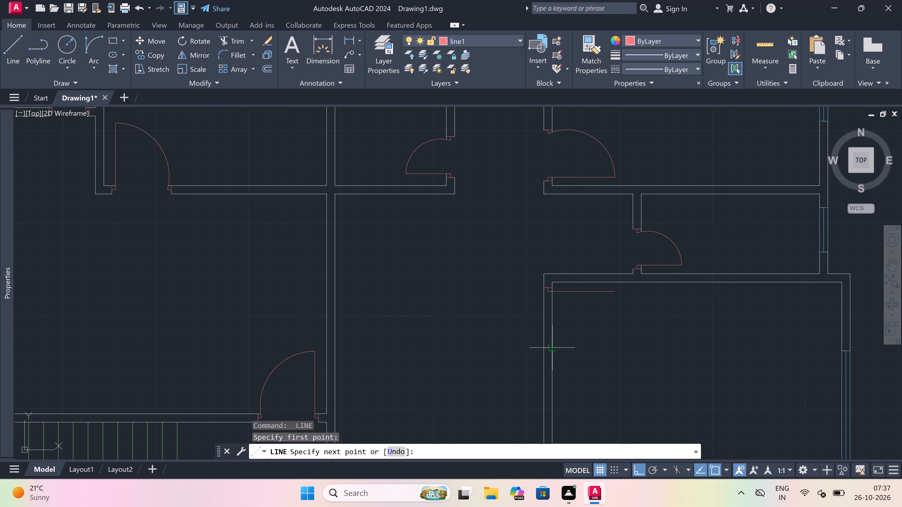
{"action": "left_click", "coordinate": [556, 347]}
{"action": "scroll", "coordinate": [553, 346], "scroll_direction": "up", "scroll_amount": 2}
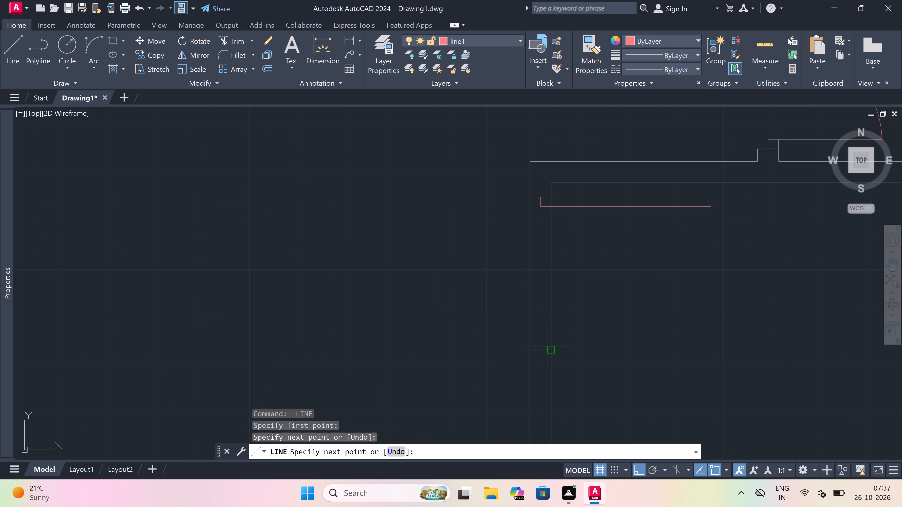
{"action": "left_click_drag", "start_coordinate": [543, 349], "coordinate": [543, 341]}
{"action": "type", "text": "2\""}
{"action": "key", "text": "space"}
{"action": "key", "text": "Escape"}
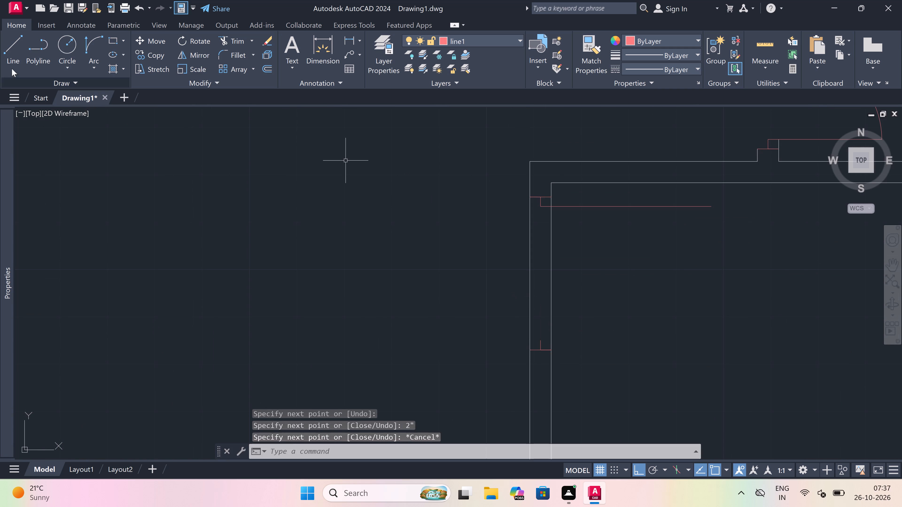
Draw the door swing arc from the east end of the 3' leaf to the end of the south jamb's stop.
{"action": "left_click", "coordinate": [85, 43]}
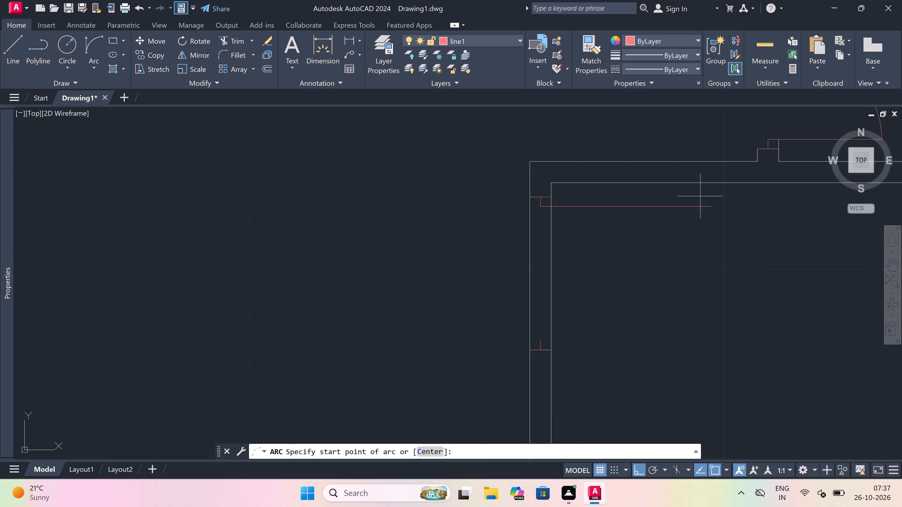
{"action": "left_click", "coordinate": [712, 208]}
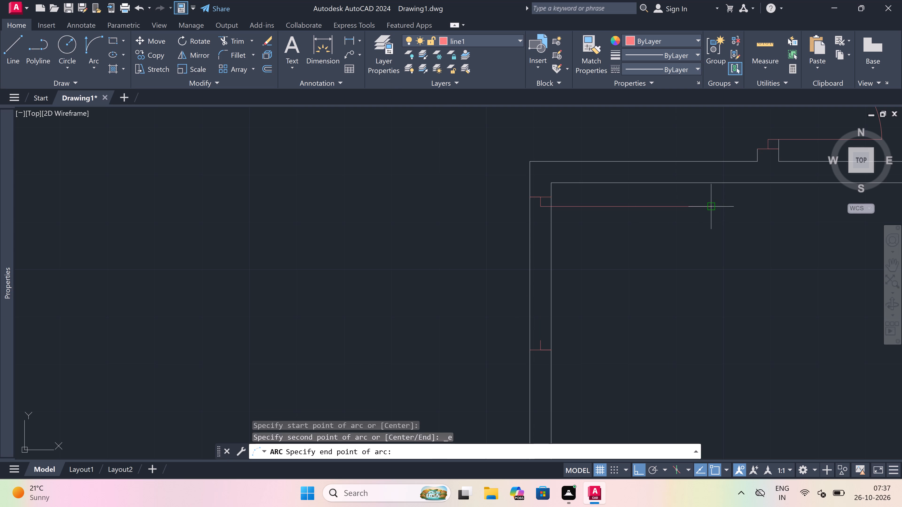
{"action": "left_click", "coordinate": [541, 335]}
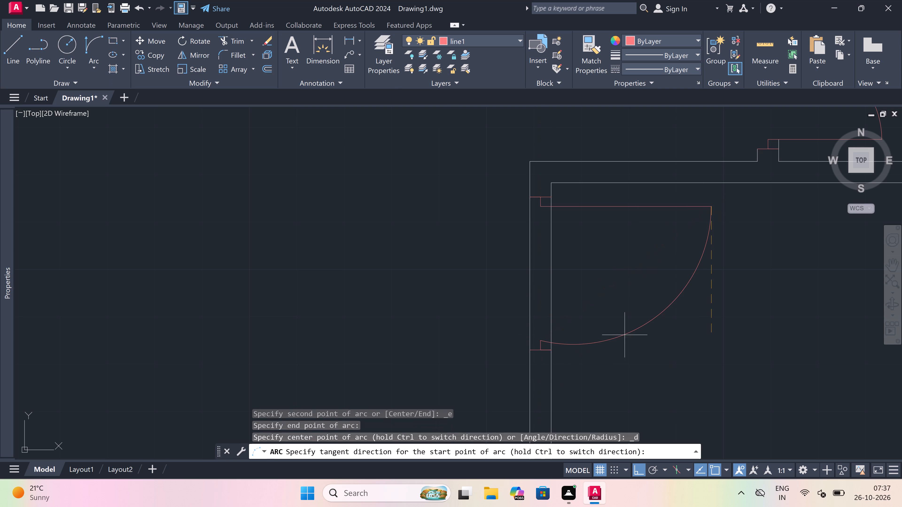
{"action": "left_click", "coordinate": [734, 356]}
Trim both lines of the upper middle-east room's west wall between the two jambs to open the doorway.
{"action": "type", "text": "tr"}
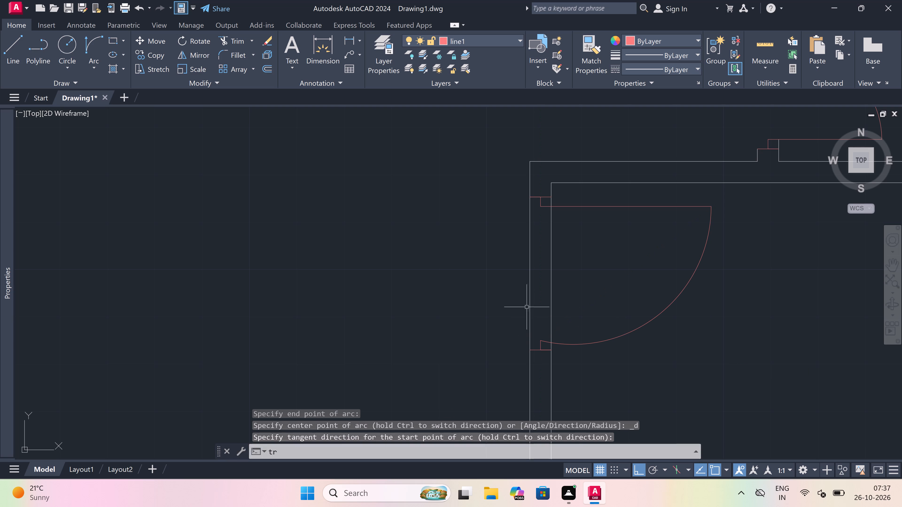
{"action": "key", "text": "space"}
{"action": "left_click", "coordinate": [583, 280]}
{"action": "left_click", "coordinate": [384, 277]}
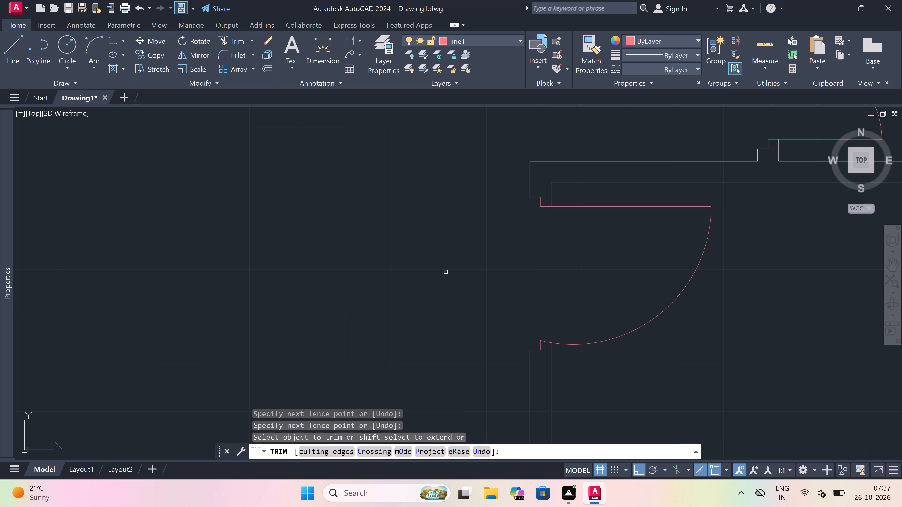
{"action": "key", "text": "Escape"}
Draw the south jamb across the lower middle-east room's west wall, near its southwest corner, with a 2" stop north and a 3' leaf east.
{"action": "scroll", "coordinate": [513, 257], "scroll_direction": "down", "scroll_amount": 5}
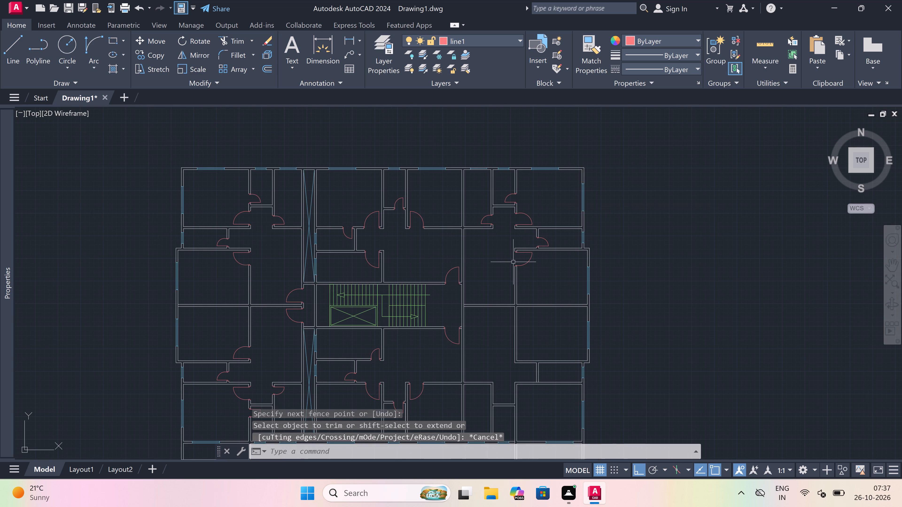
{"action": "type", "text": "l"}
{"action": "key", "text": "space"}
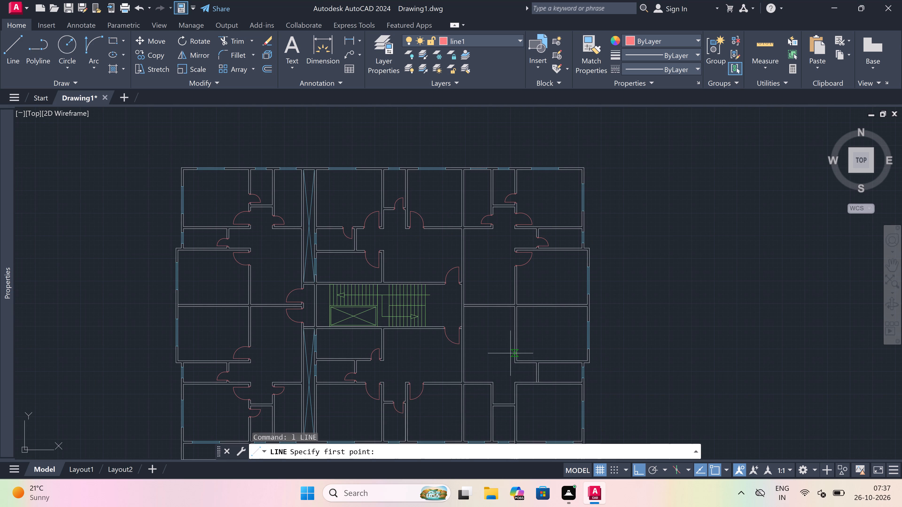
{"action": "scroll", "coordinate": [517, 372], "scroll_direction": "up", "scroll_amount": 4}
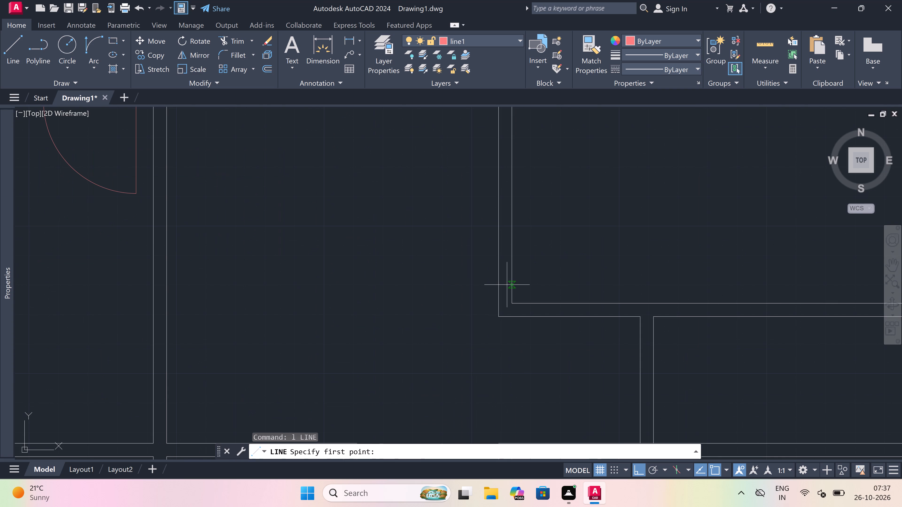
{"action": "left_click_drag", "start_coordinate": [513, 295], "coordinate": [503, 295]}
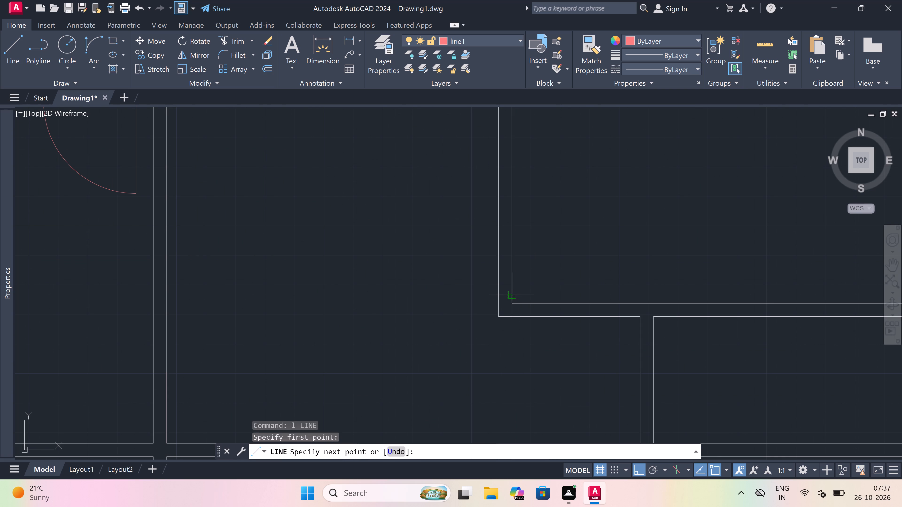
{"action": "left_click", "coordinate": [499, 296]}
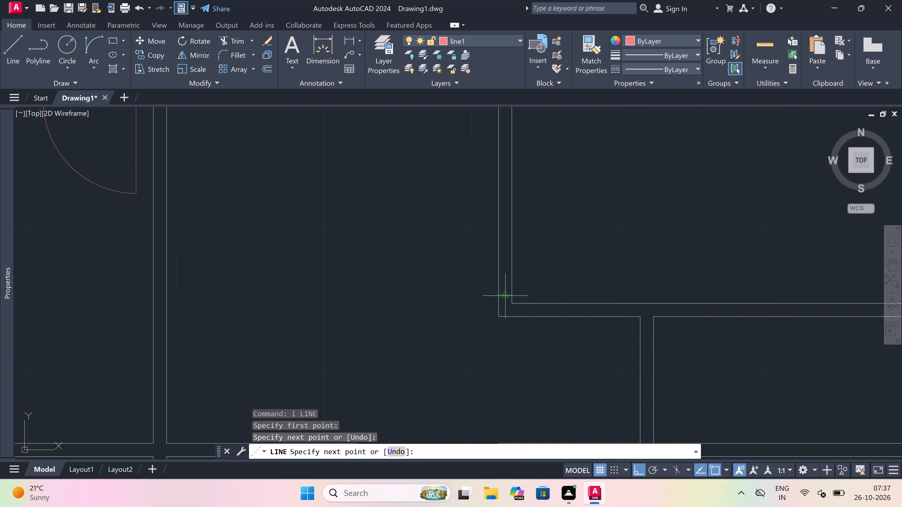
{"action": "left_click_drag", "start_coordinate": [511, 297], "coordinate": [512, 293]}
{"action": "left_click_drag", "start_coordinate": [502, 296], "coordinate": [502, 275]}
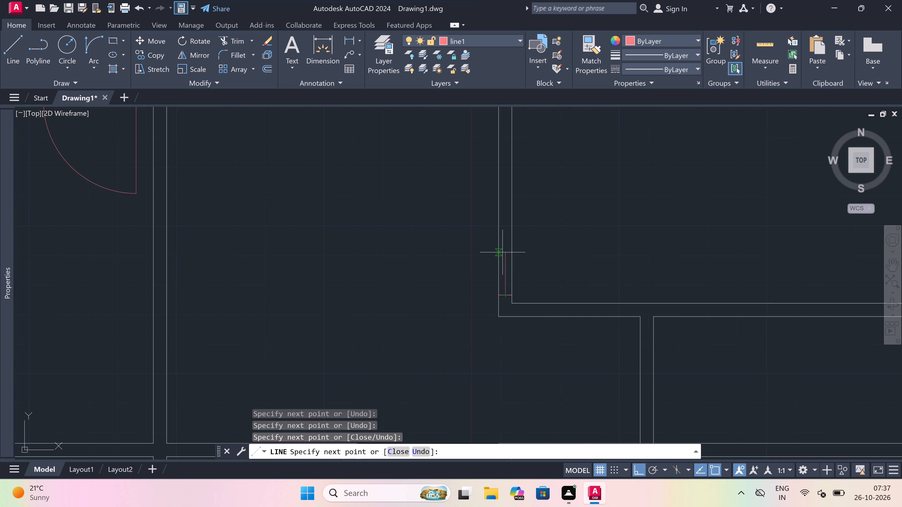
{"action": "type", "text": "2\""}
{"action": "key", "text": "space"}
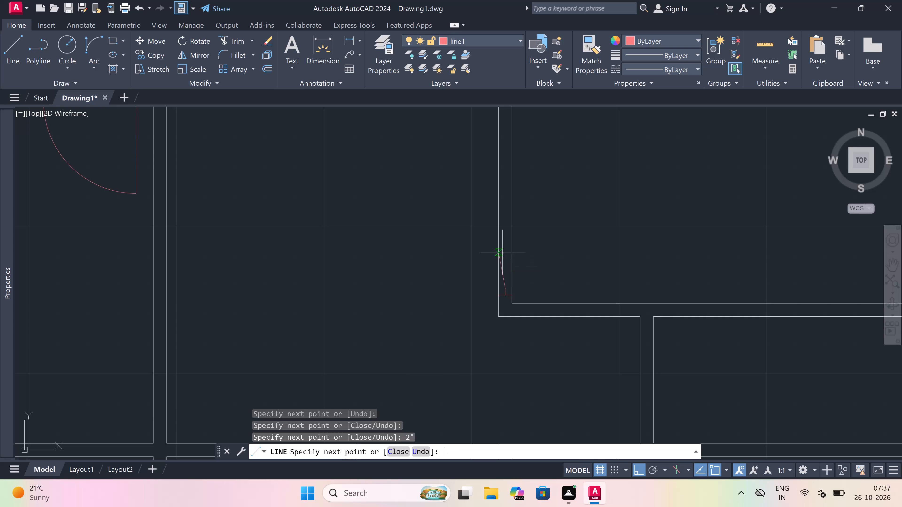
{"action": "type", "text": "3'"}
{"action": "key", "text": "space"}
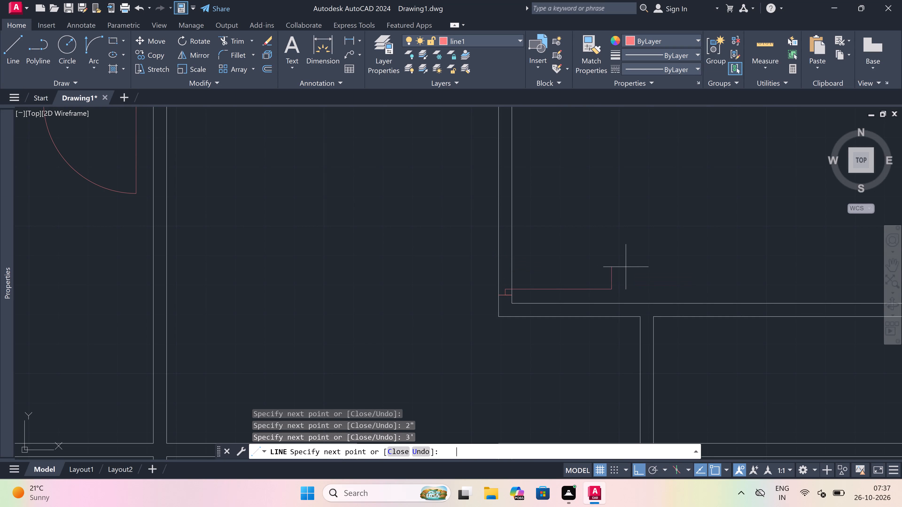
{"action": "key", "text": "Escape"}
Draw the north jamb across the lower middle-east room's west wall, with a 2" stop running south from its midpoint.
{"action": "key", "text": "space"}
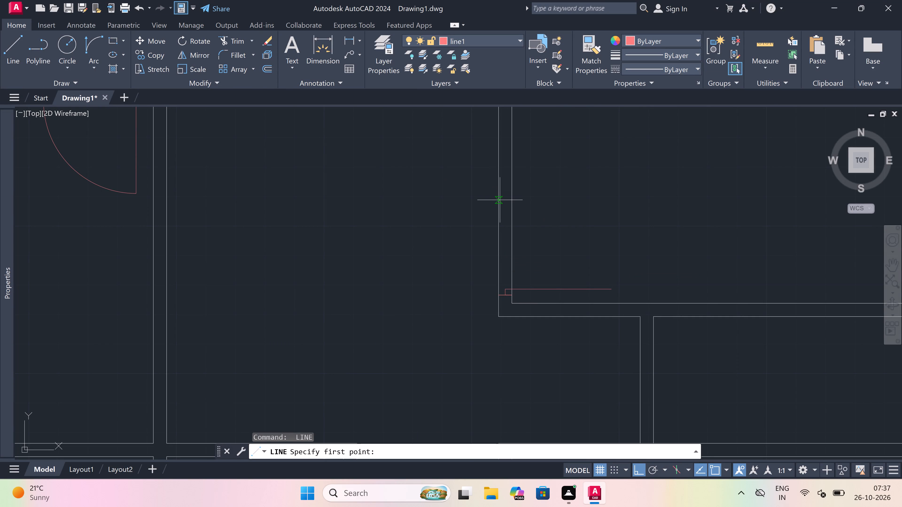
{"action": "left_click", "coordinate": [499, 203]}
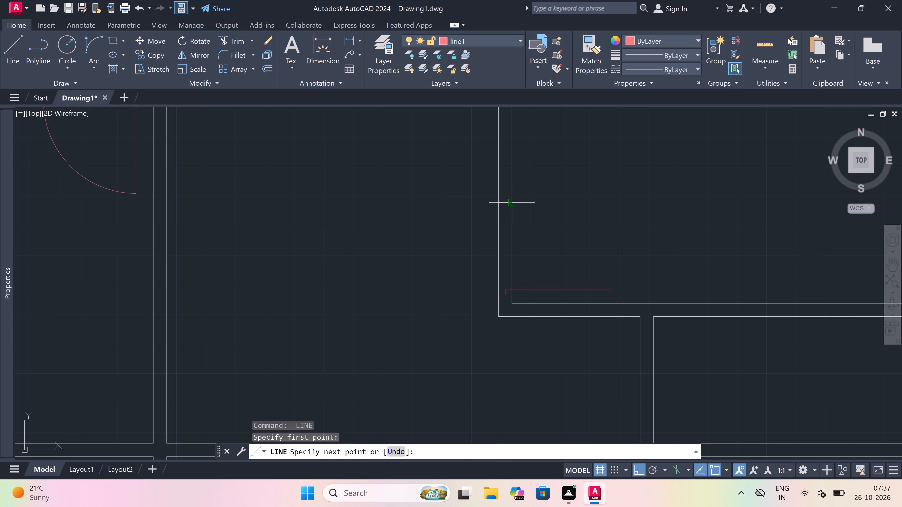
{"action": "left_click", "coordinate": [513, 203]}
{"action": "left_click", "coordinate": [508, 205]}
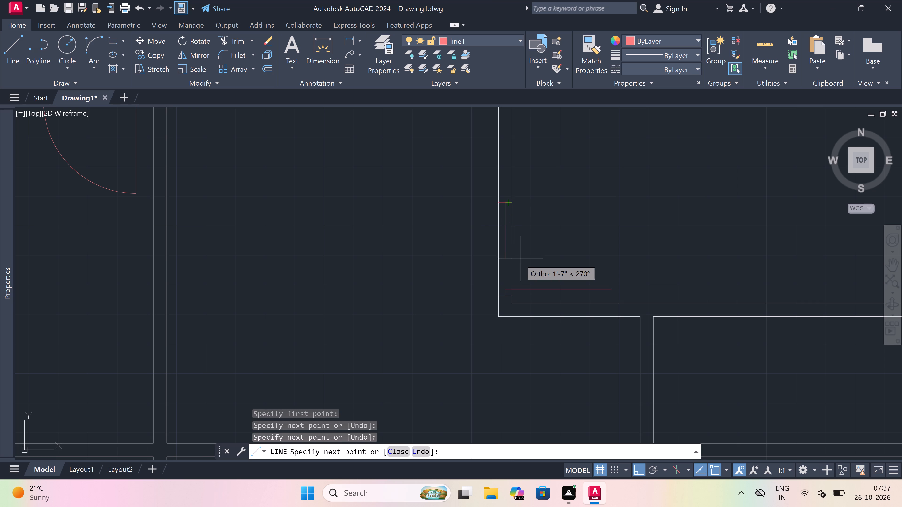
{"action": "type", "text": "2\""}
{"action": "key", "text": "space"}
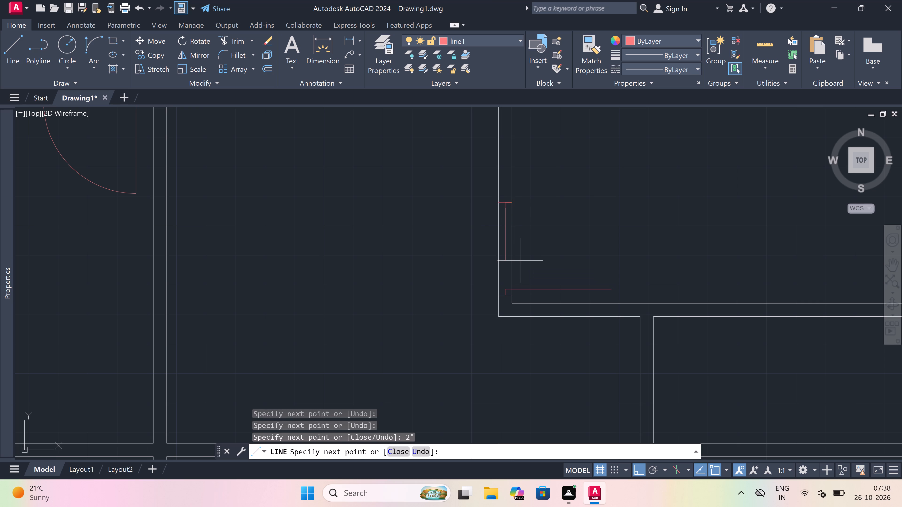
{"action": "key", "text": "Escape"}
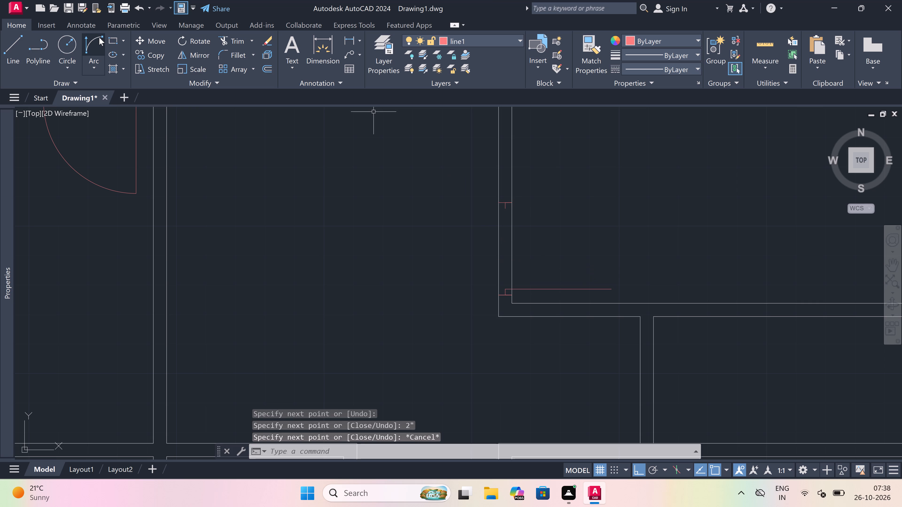
Draw the door swing arc from the east end of the 3' leaf to the end of the north jamb's stop.
{"action": "left_click_drag", "start_coordinate": [99, 40], "coordinate": [101, 42]}
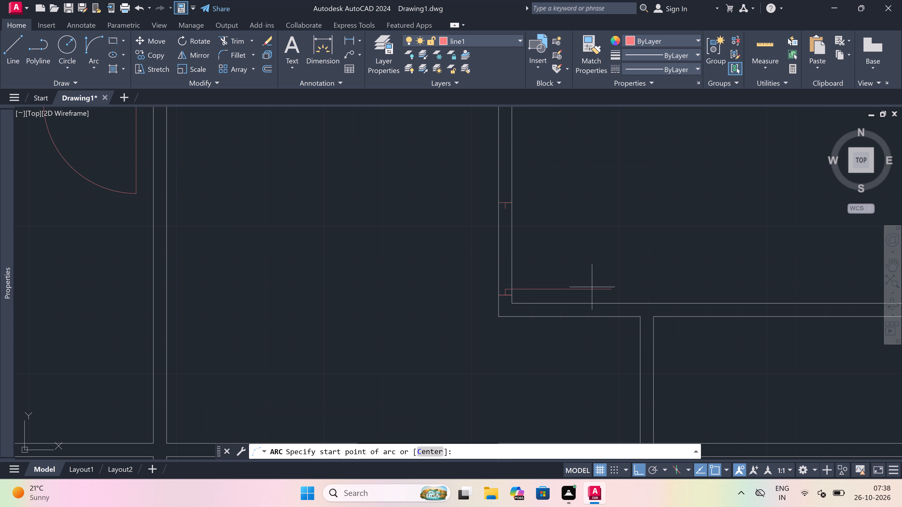
{"action": "left_click_drag", "start_coordinate": [611, 290], "coordinate": [609, 285]}
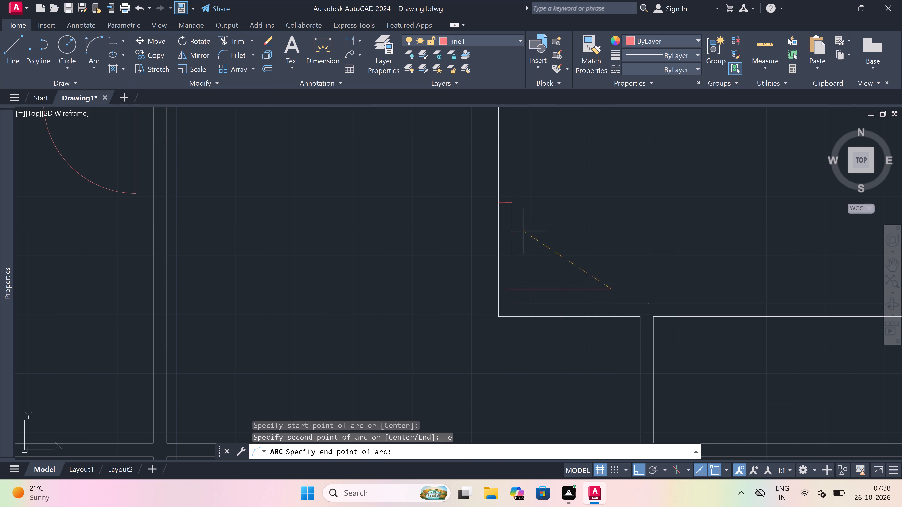
{"action": "left_click", "coordinate": [506, 208]}
{"action": "left_click", "coordinate": [605, 189]}
Trim both lines of the lower middle-east room's west wall between the two jambs to open the doorway.
{"action": "type", "text": "tr"}
{"action": "key", "text": "space"}
{"action": "left_click", "coordinate": [527, 263]}
{"action": "left_click", "coordinate": [399, 263]}
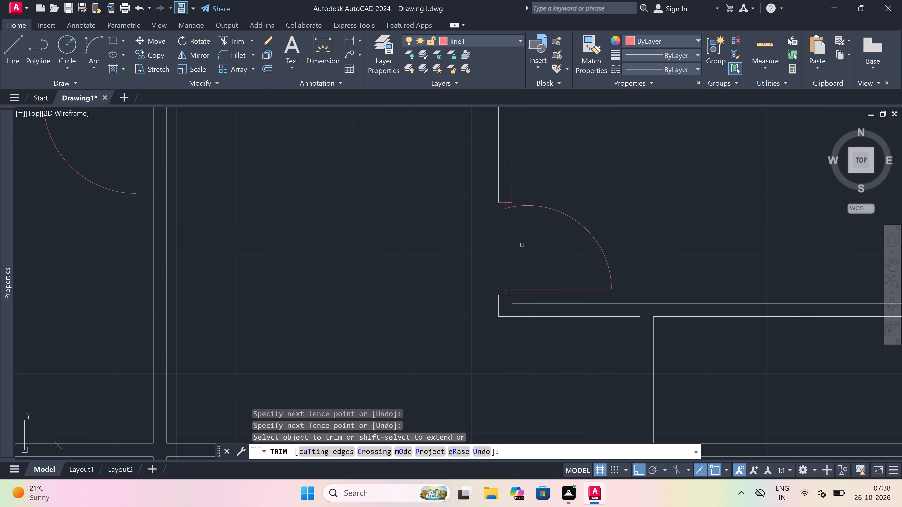
{"action": "key", "text": "Escape"}
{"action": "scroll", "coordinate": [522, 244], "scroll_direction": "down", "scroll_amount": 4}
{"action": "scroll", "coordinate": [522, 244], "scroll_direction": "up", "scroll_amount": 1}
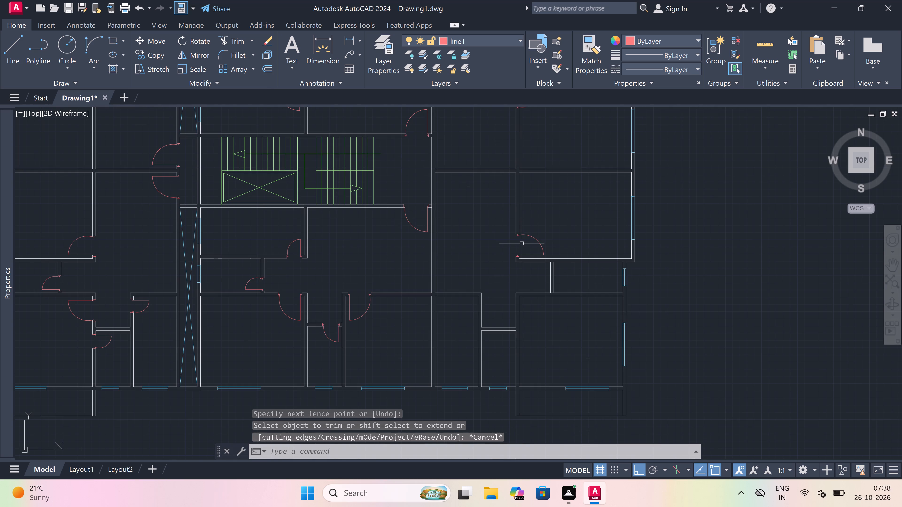
Draw the south jamb across the small east room's west wall, near its southwest corner, with a 2" stop north and a 2' leaf east.
{"action": "key", "text": "l"}
{"action": "key", "text": "space"}
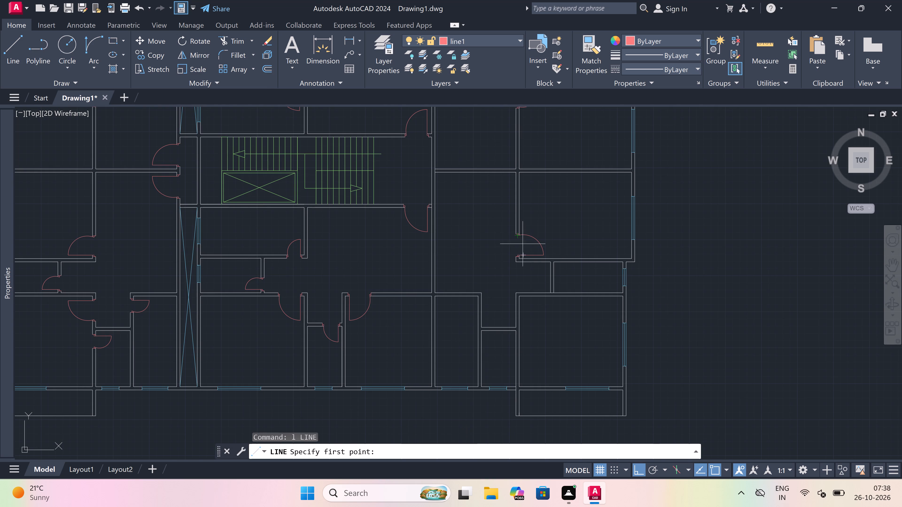
{"action": "scroll", "coordinate": [558, 289], "scroll_direction": "up", "scroll_amount": 3}
{"action": "scroll", "coordinate": [528, 306], "scroll_direction": "up", "scroll_amount": 1}
{"action": "left_click", "coordinate": [526, 296]}
{"action": "left_click", "coordinate": [551, 294]}
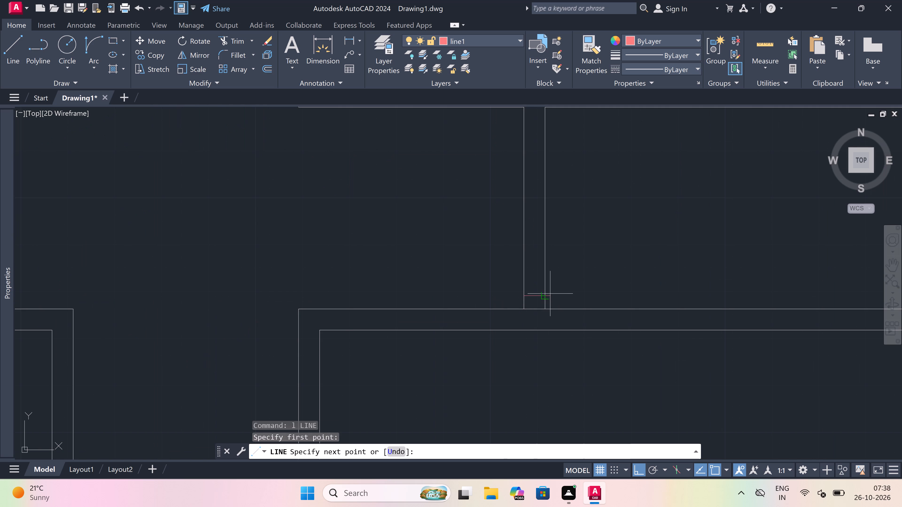
{"action": "left_click_drag", "start_coordinate": [533, 296], "coordinate": [534, 281]}
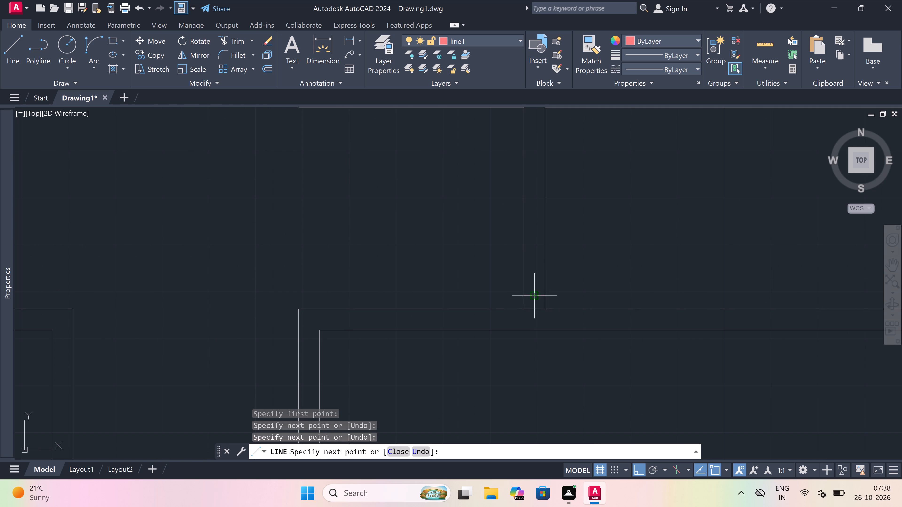
{"action": "type", "text": "2\""}
{"action": "key", "text": "space"}
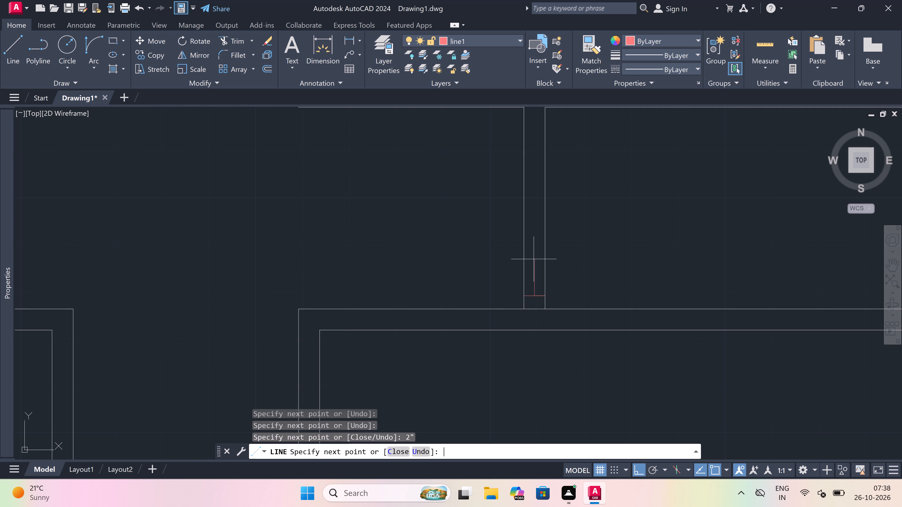
{"action": "type", "text": "2'"}
{"action": "key", "text": "space"}
{"action": "key", "text": "Escape"}
Draw the north jamb across the small east room's west wall, with a 2" stop running south from its midpoint.
{"action": "key", "text": "space"}
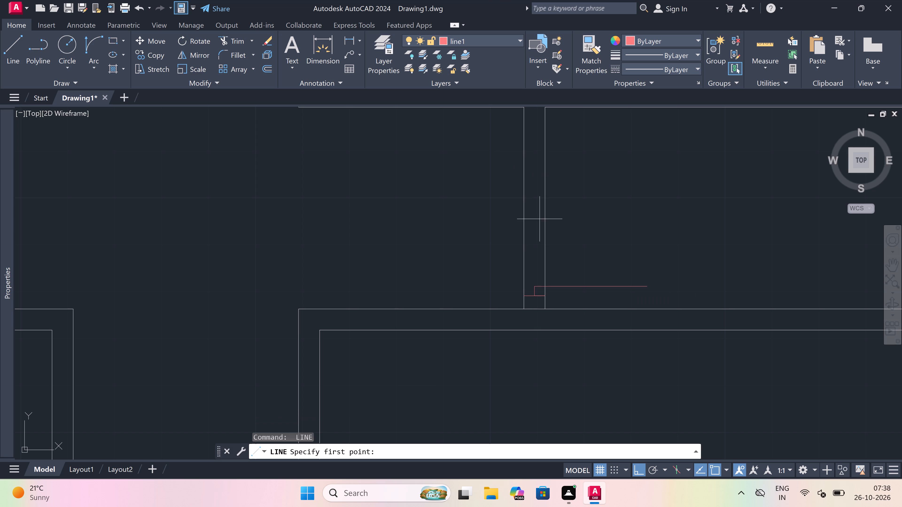
{"action": "left_click", "coordinate": [525, 200]}
{"action": "left_click_drag", "start_coordinate": [543, 198], "coordinate": [539, 198]}
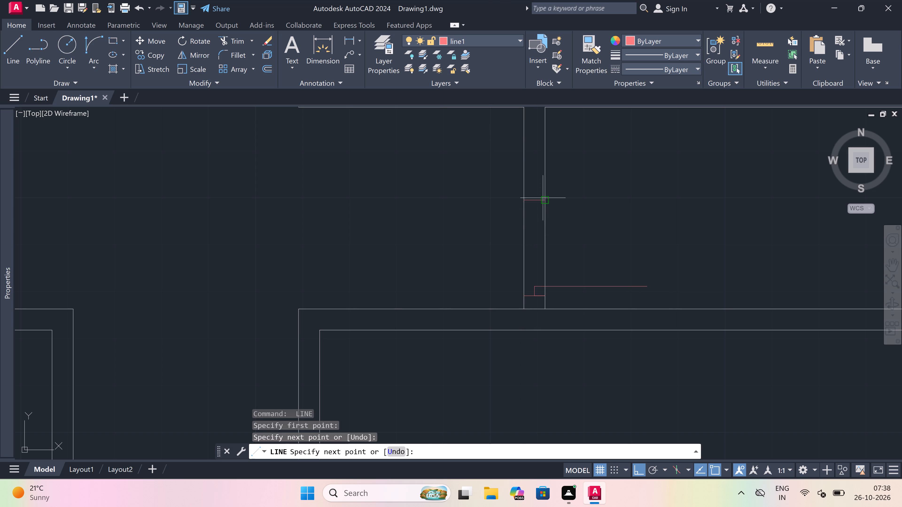
{"action": "left_click_drag", "start_coordinate": [535, 198], "coordinate": [535, 213]}
{"action": "type", "text": "2\""}
{"action": "key", "text": "space"}
{"action": "key", "text": "Escape"}
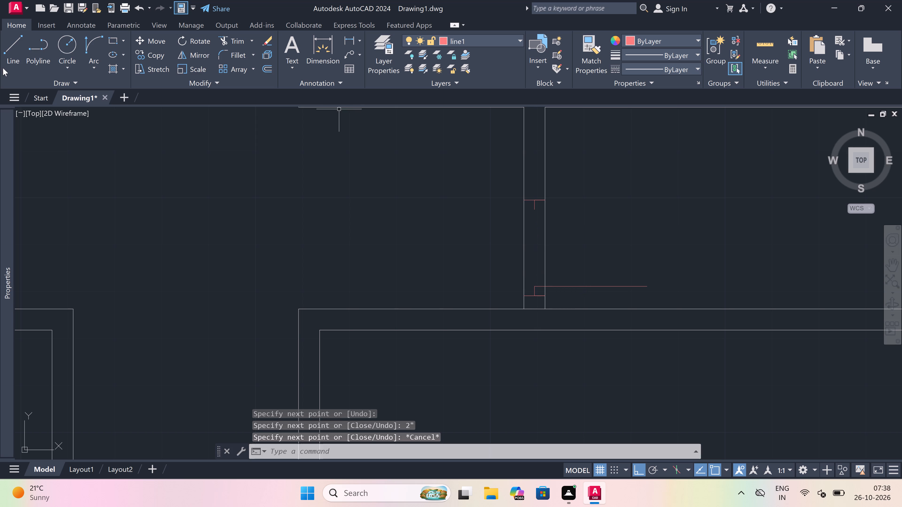
Draw the door swing arc from the east end of the 2' leaf to the end of the north jamb's stop.
{"action": "left_click", "coordinate": [94, 38]}
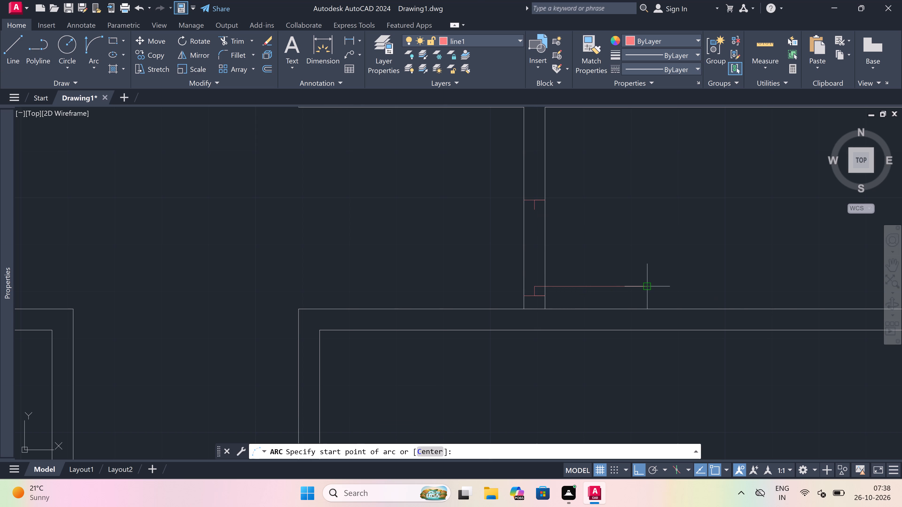
{"action": "left_click_drag", "start_coordinate": [647, 283], "coordinate": [635, 267]}
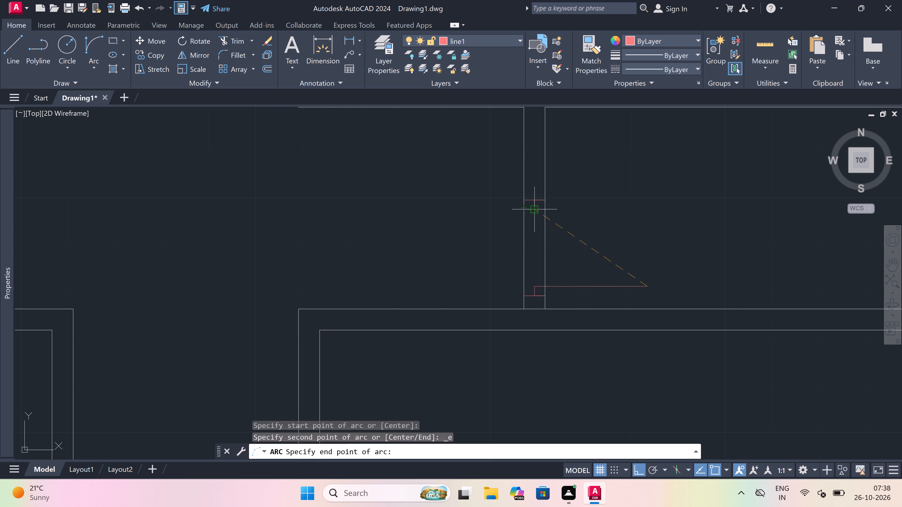
{"action": "left_click", "coordinate": [536, 210]}
{"action": "left_click", "coordinate": [634, 213]}
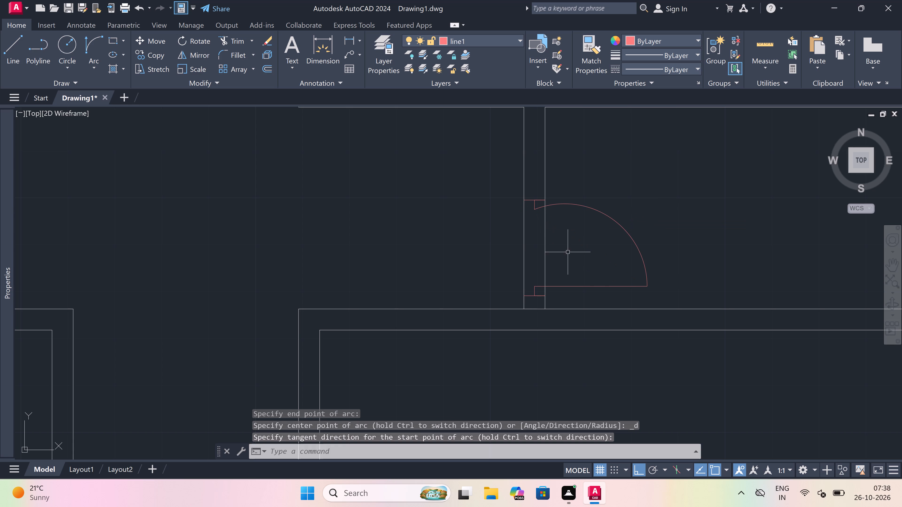
Trim both lines of the small east room's west wall between the two jambs to open the doorway.
{"action": "key", "text": "t"}
{"action": "key", "text": "r"}
{"action": "key", "text": "space"}
{"action": "left_click", "coordinate": [562, 242]}
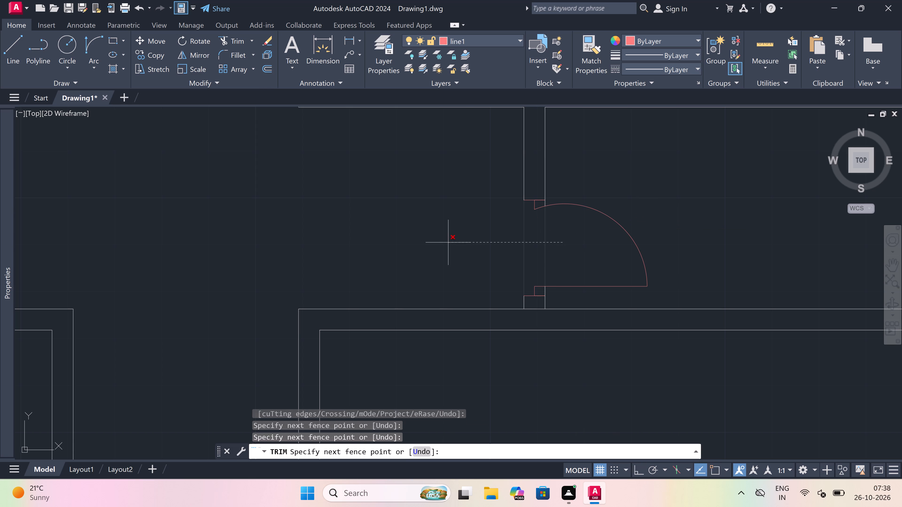
{"action": "left_click", "coordinate": [417, 242]}
{"action": "key", "text": "Escape"}
Draw the north jamb across the southeast room's west wall, near its northwest corner, with a 2" stop south and a 3' leaf east.
{"action": "scroll", "coordinate": [480, 241], "scroll_direction": "down", "scroll_amount": 3}
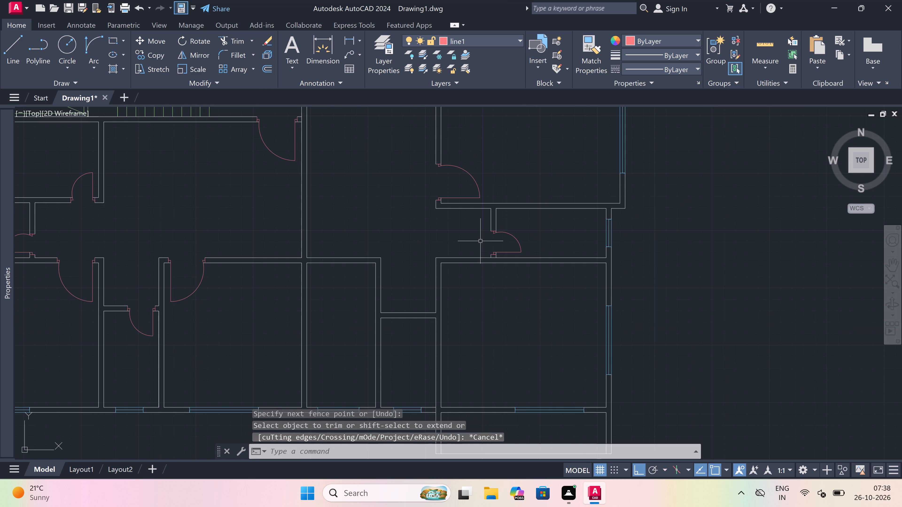
{"action": "key", "text": "l"}
{"action": "key", "text": "space"}
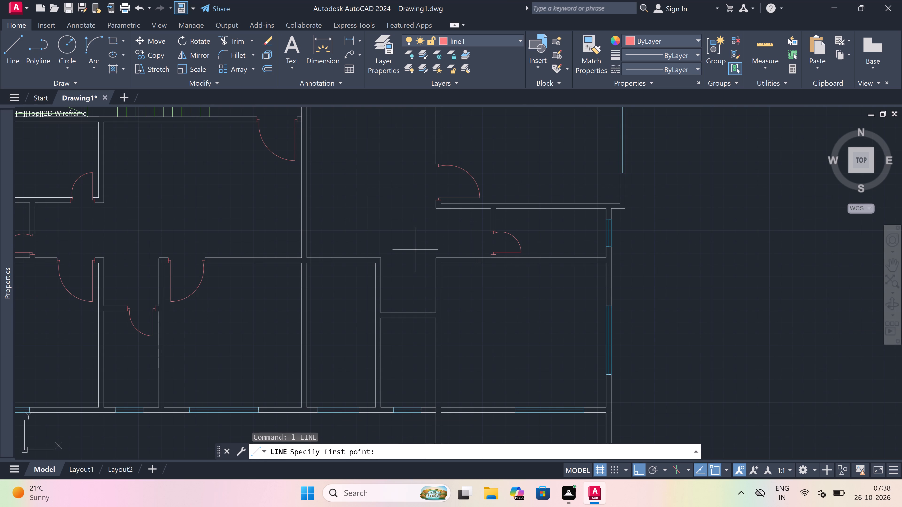
{"action": "scroll", "coordinate": [375, 257], "scroll_direction": "up", "scroll_amount": 2}
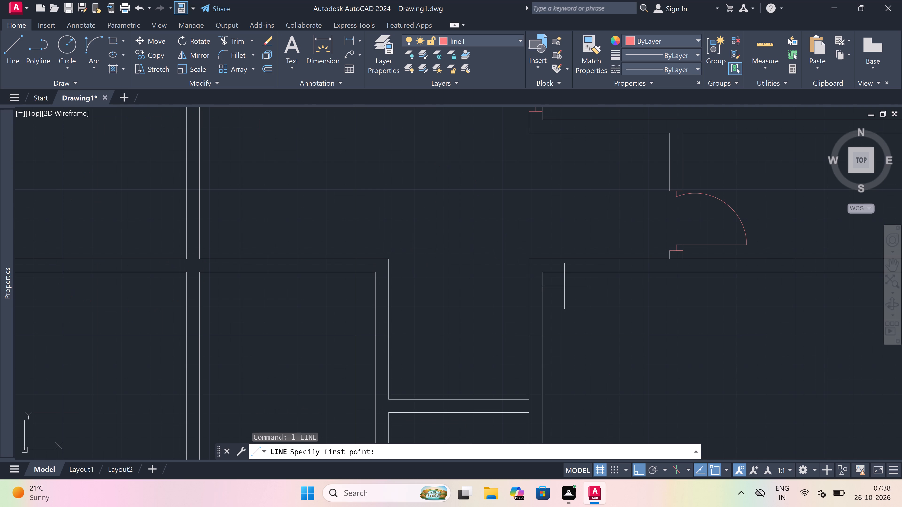
{"action": "left_click_drag", "start_coordinate": [528, 280], "coordinate": [531, 279]}
{"action": "left_click", "coordinate": [544, 282]}
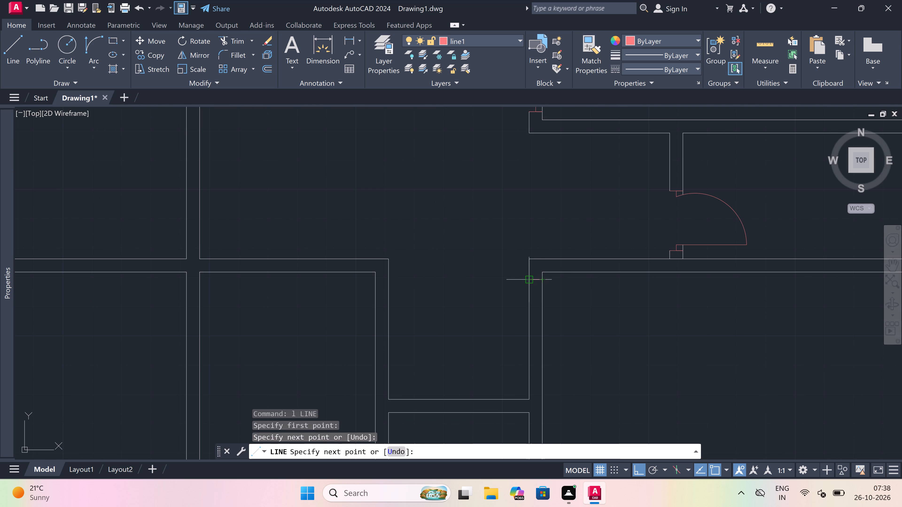
{"action": "left_click_drag", "start_coordinate": [540, 280], "coordinate": [541, 283]}
{"action": "scroll", "coordinate": [535, 279], "scroll_direction": "up", "scroll_amount": 2}
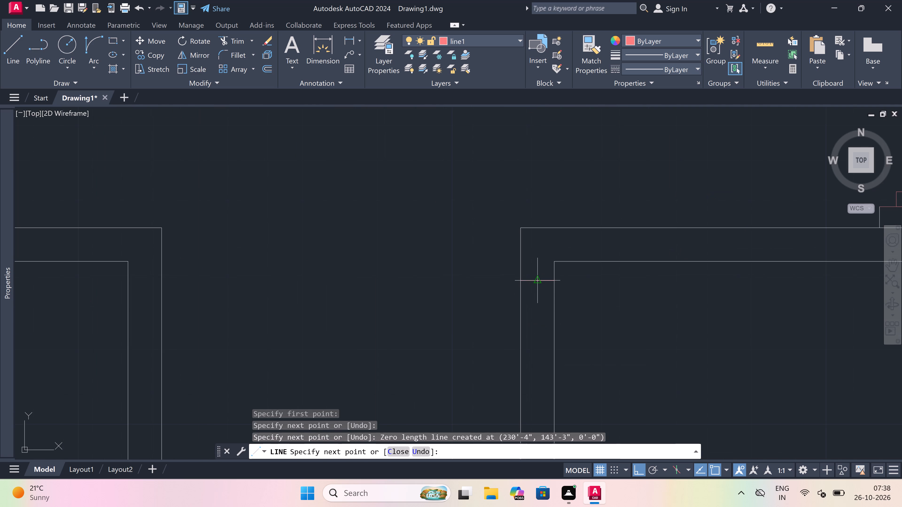
{"action": "left_click", "coordinate": [535, 278]}
{"action": "type", "text": "2\""}
{"action": "key", "text": "space"}
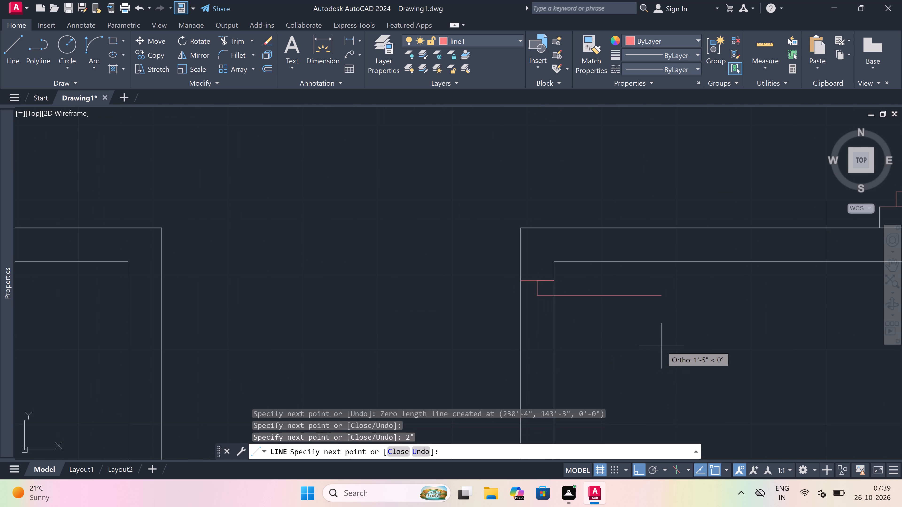
{"action": "type", "text": "3'"}
{"action": "key", "text": "space"}
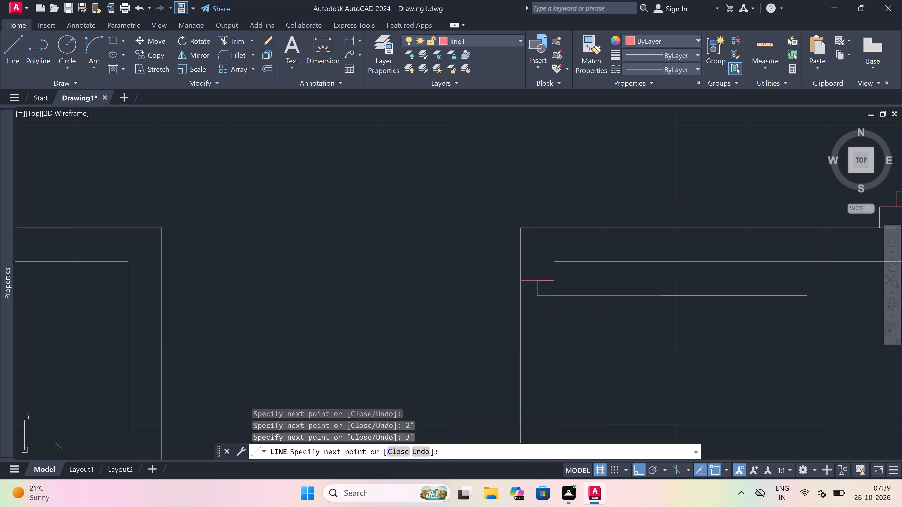
{"action": "key", "text": "Escape"}
Draw the south jamb across the southeast room's west wall, with a 2" stop running north from its midpoint.
{"action": "key", "text": "space"}
{"action": "scroll", "coordinate": [552, 298], "scroll_direction": "down", "scroll_amount": 4}
{"action": "scroll", "coordinate": [552, 311], "scroll_direction": "up", "scroll_amount": 3}
{"action": "left_click", "coordinate": [531, 384]}
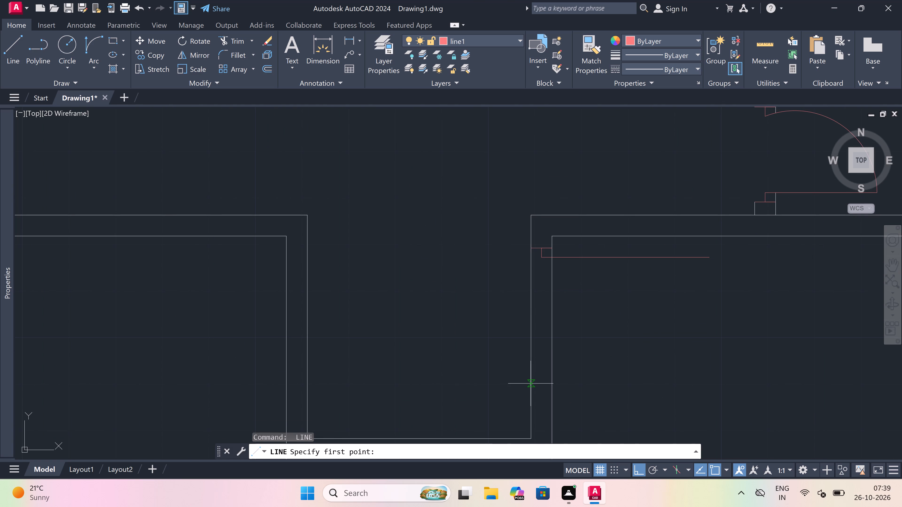
{"action": "left_click", "coordinate": [552, 385]}
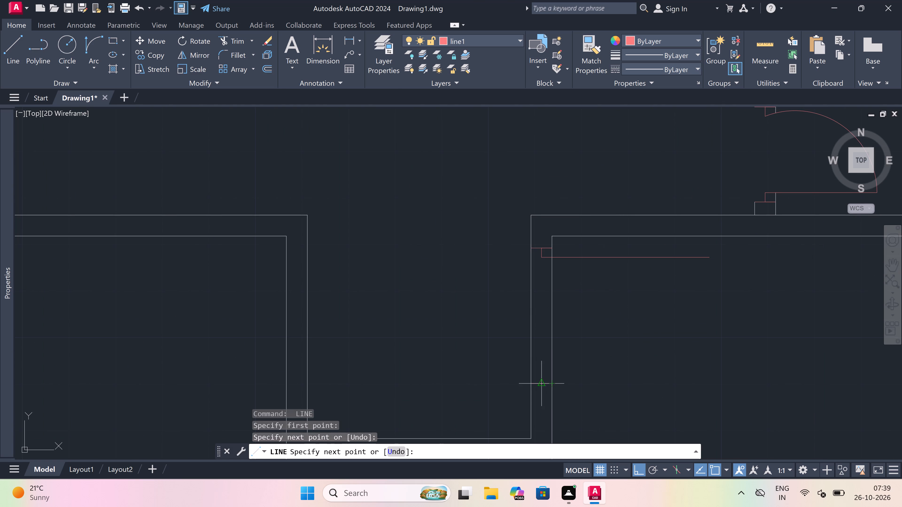
{"action": "left_click_drag", "start_coordinate": [542, 384], "coordinate": [543, 375]}
{"action": "type", "text": "2\""}
{"action": "key", "text": "space"}
{"action": "key", "text": "Escape"}
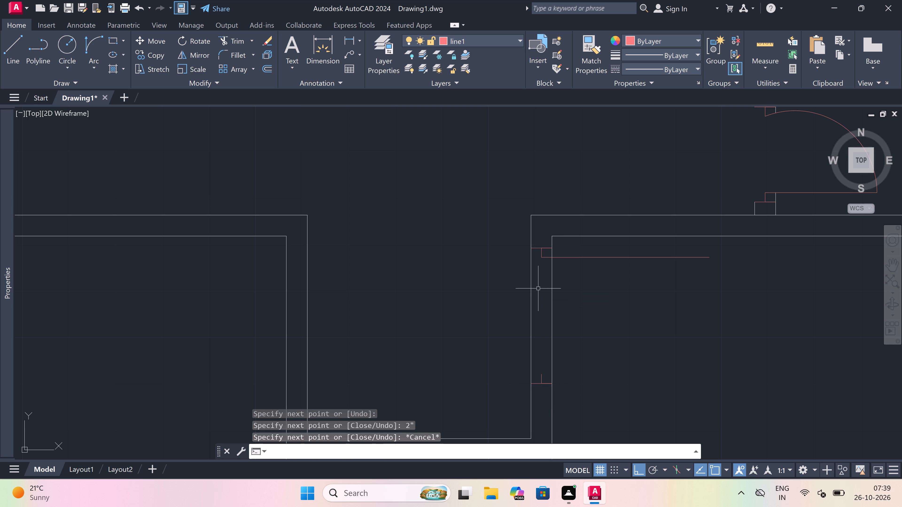
Draw the door swing arc from the east end of the 3' leaf to the end of the south jamb's stop.
{"action": "left_click", "coordinate": [96, 41]}
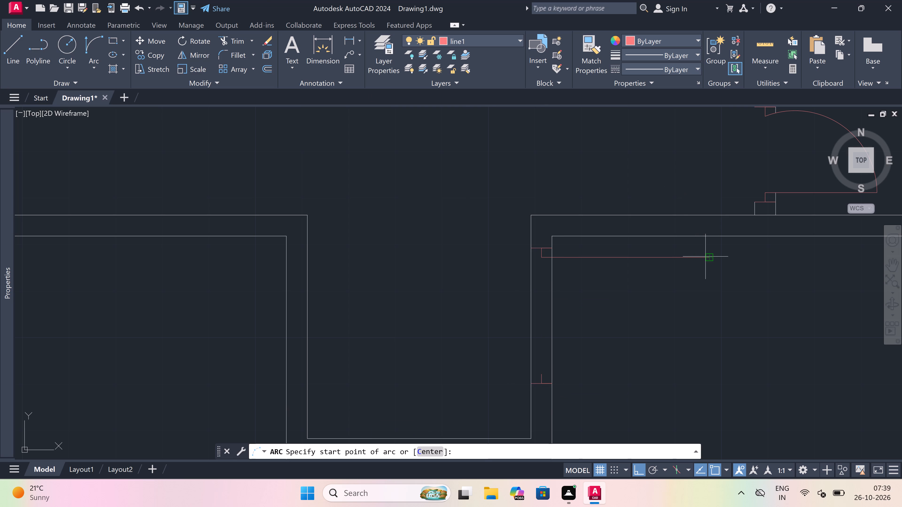
{"action": "left_click_drag", "start_coordinate": [708, 256], "coordinate": [708, 261]}
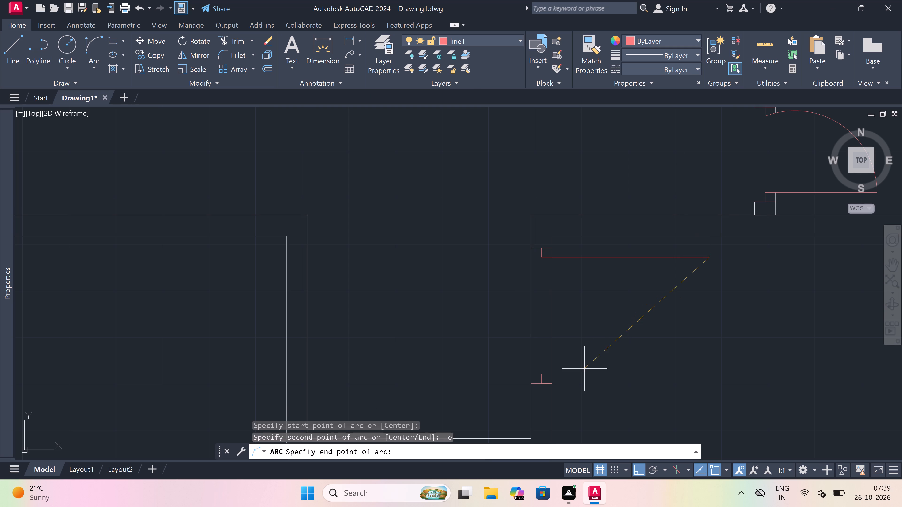
{"action": "left_click", "coordinate": [545, 374]}
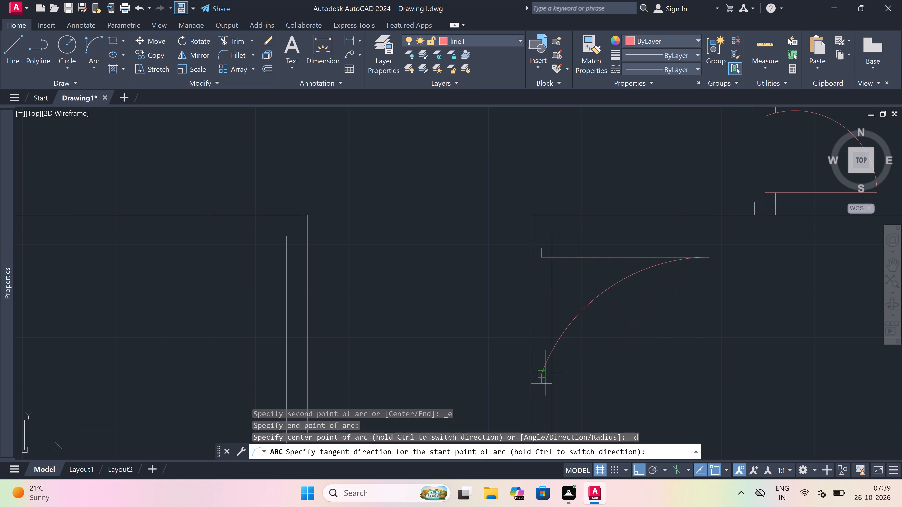
{"action": "left_click", "coordinate": [742, 361]}
Trim both lines of the southeast room's west wall between the two jambs to open the doorway.
{"action": "key", "text": "t"}
{"action": "key", "text": "r"}
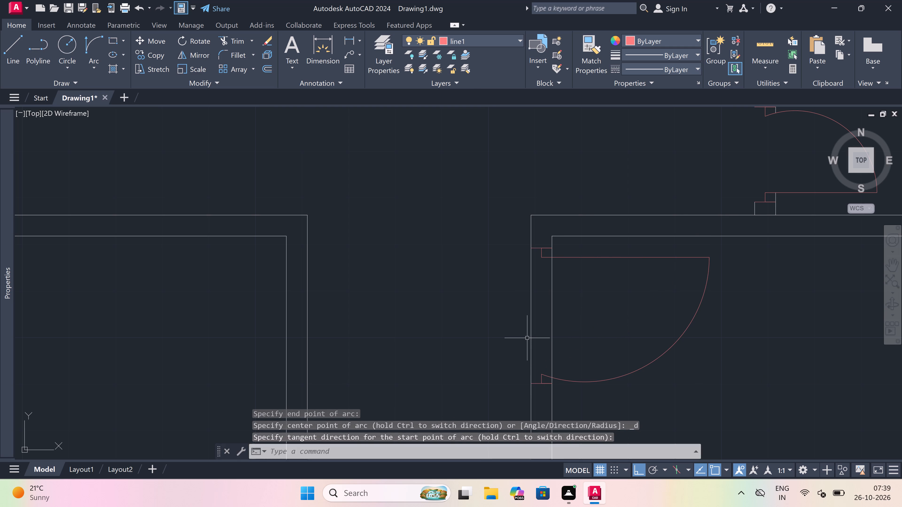
{"action": "key", "text": "space"}
{"action": "left_click_drag", "start_coordinate": [599, 311], "coordinate": [582, 311]}
{"action": "left_click_drag", "start_coordinate": [418, 339], "coordinate": [436, 338]}
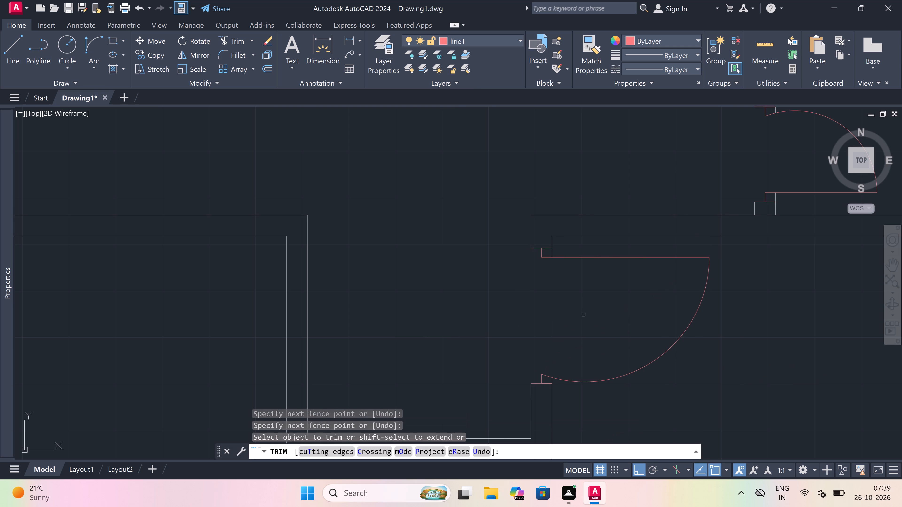
{"action": "key", "text": "Escape"}
Draw the north jamb across the east wall of the small room west of the southeast room, with a 2" stop south and a 2' leaf west.
{"action": "scroll", "coordinate": [509, 307], "scroll_direction": "down", "scroll_amount": 4}
{"action": "key", "text": "l"}
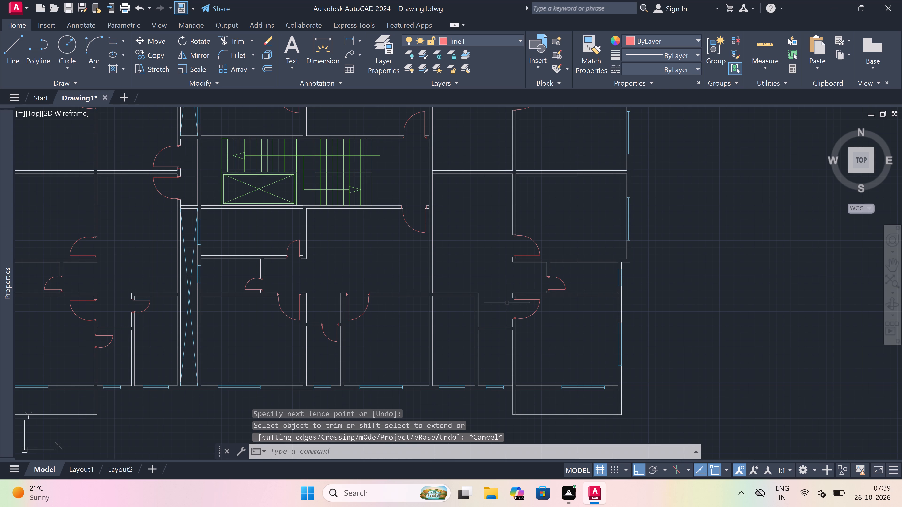
{"action": "key", "text": "space"}
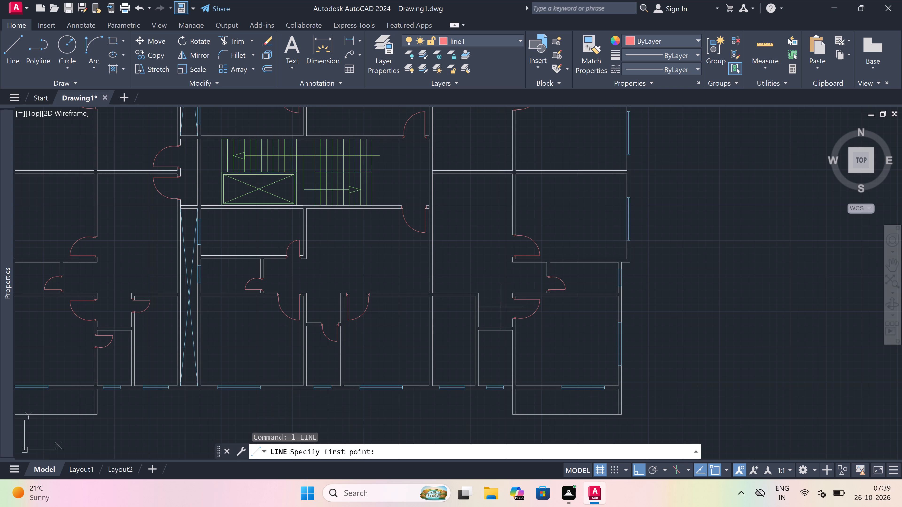
{"action": "scroll", "coordinate": [502, 349], "scroll_direction": "up", "scroll_amount": 2}
{"action": "scroll", "coordinate": [522, 306], "scroll_direction": "up", "scroll_amount": 2}
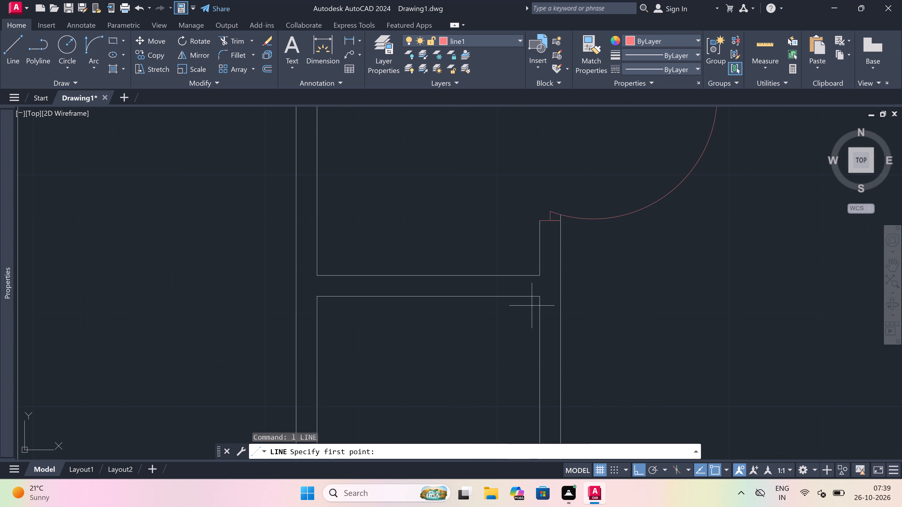
{"action": "left_click", "coordinate": [544, 306]}
{"action": "left_click", "coordinate": [562, 308]}
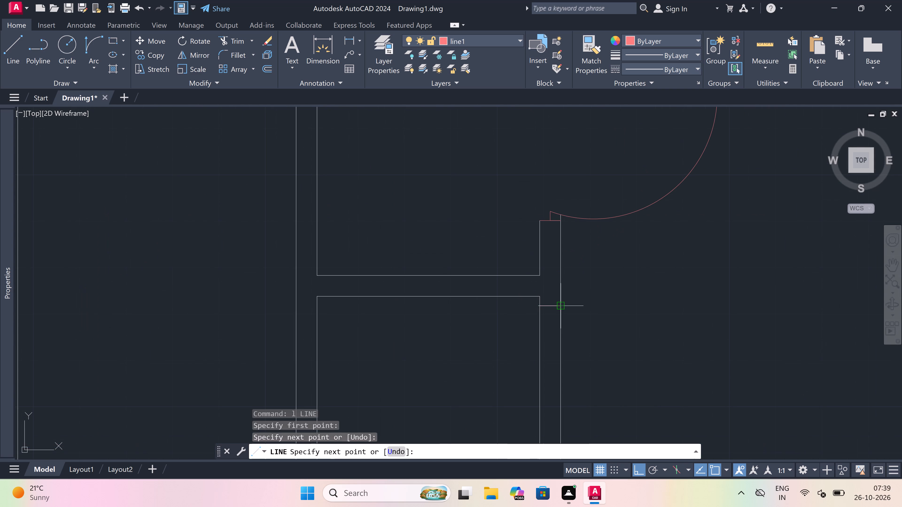
{"action": "left_click", "coordinate": [554, 308]}
{"action": "type", "text": "2\""}
{"action": "key", "text": "space"}
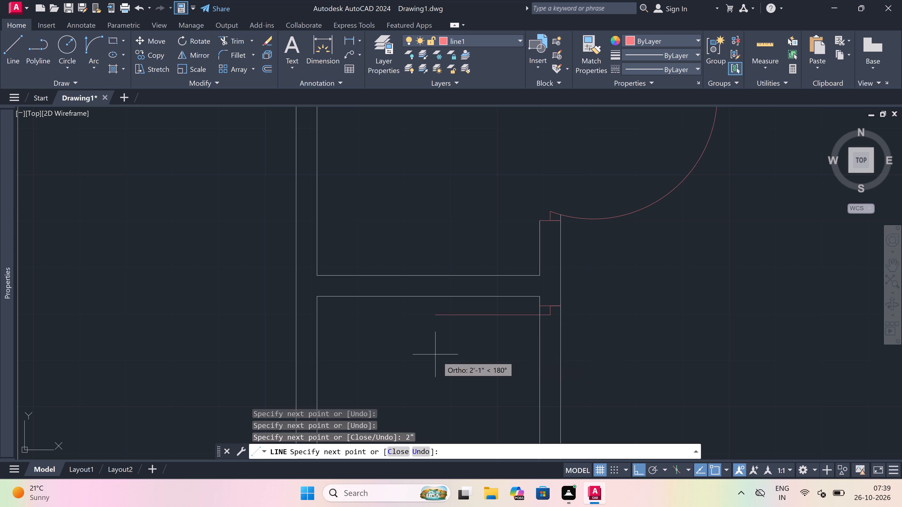
{"action": "type", "text": "2'"}
{"action": "key", "text": "space"}
{"action": "key", "text": "Escape"}
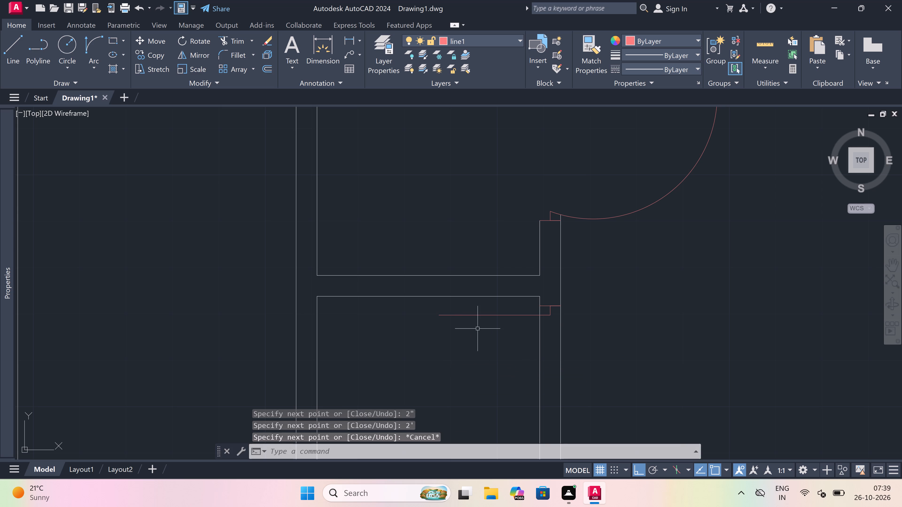
Draw the south jamb across the small room's east wall, with a 2" stop running north from its midpoint.
{"action": "key", "text": "space"}
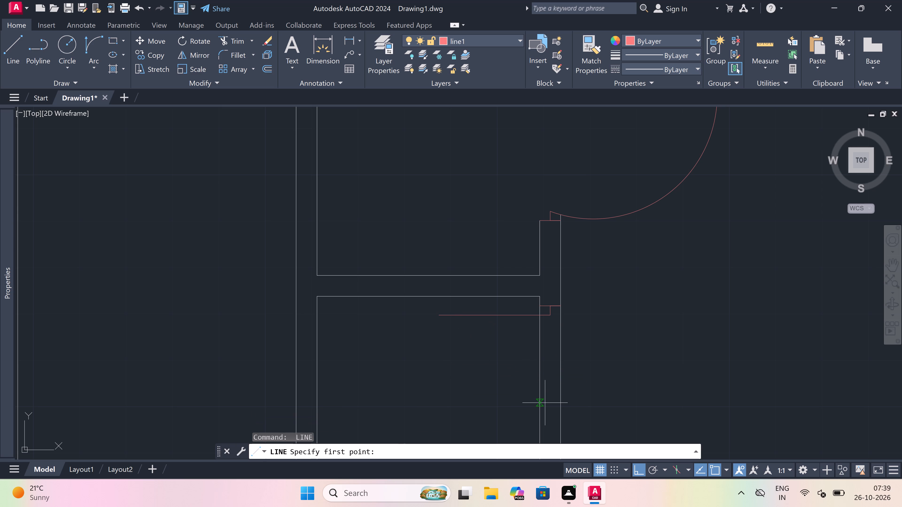
{"action": "left_click", "coordinate": [545, 400]}
{"action": "left_click", "coordinate": [561, 400]}
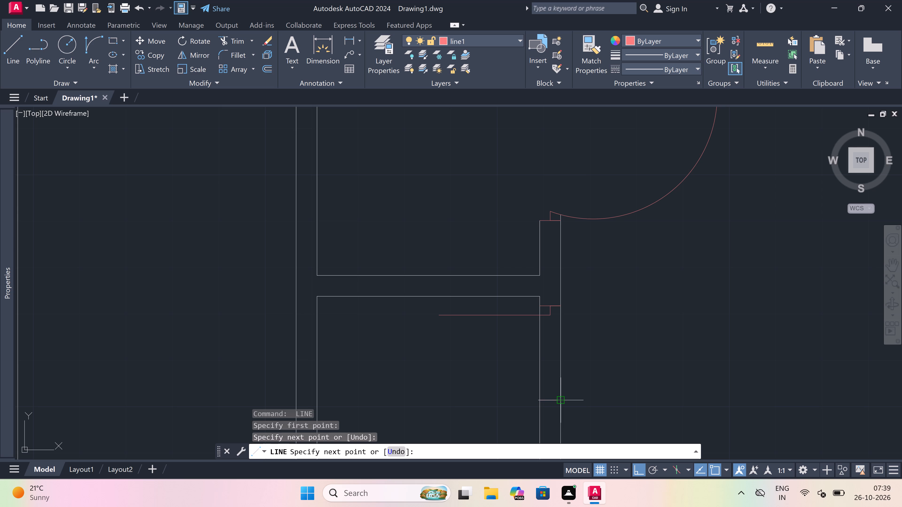
{"action": "left_click", "coordinate": [547, 399]}
{"action": "type", "text": "2\""}
{"action": "key", "text": "space"}
{"action": "key", "text": "Escape"}
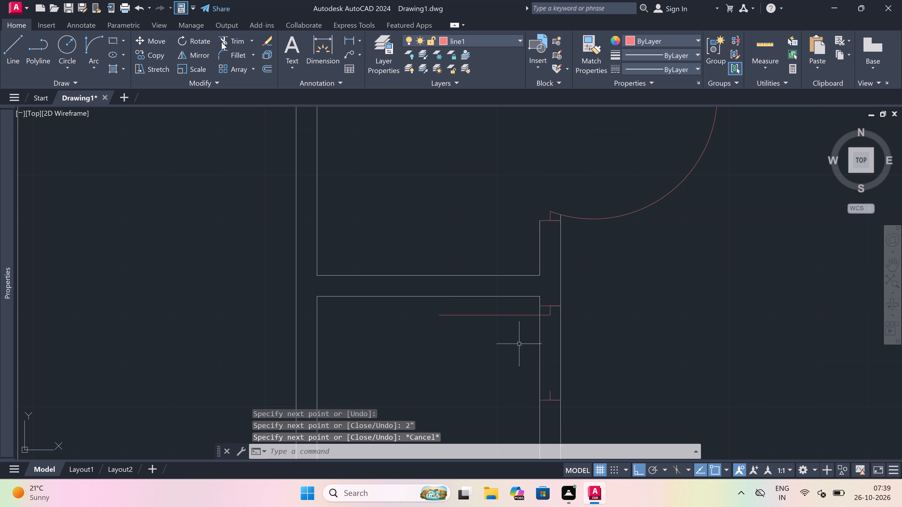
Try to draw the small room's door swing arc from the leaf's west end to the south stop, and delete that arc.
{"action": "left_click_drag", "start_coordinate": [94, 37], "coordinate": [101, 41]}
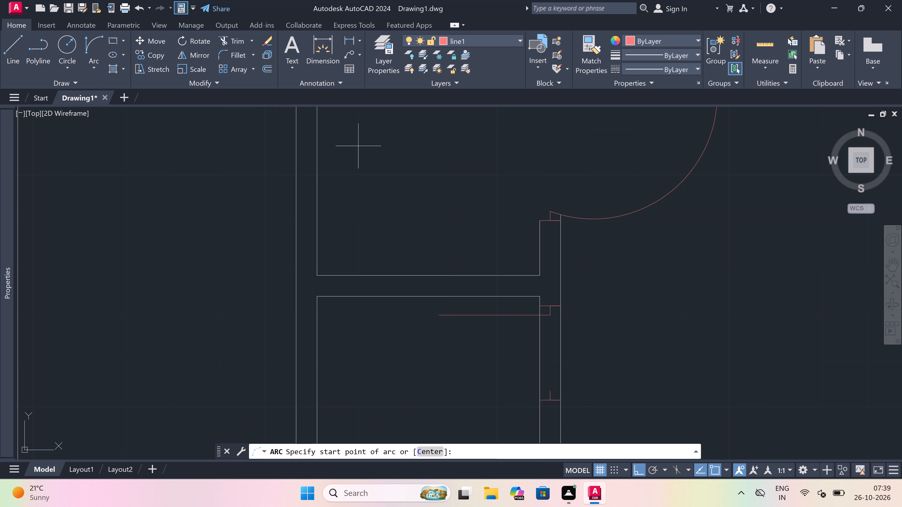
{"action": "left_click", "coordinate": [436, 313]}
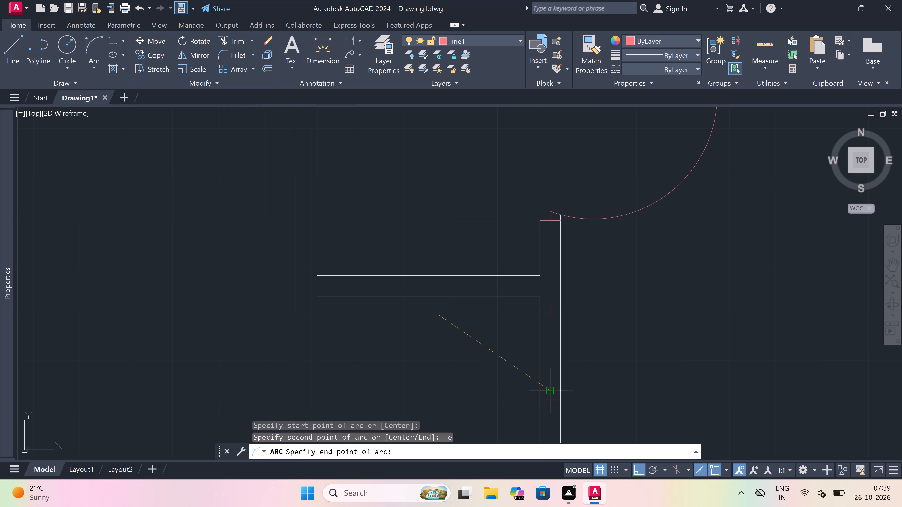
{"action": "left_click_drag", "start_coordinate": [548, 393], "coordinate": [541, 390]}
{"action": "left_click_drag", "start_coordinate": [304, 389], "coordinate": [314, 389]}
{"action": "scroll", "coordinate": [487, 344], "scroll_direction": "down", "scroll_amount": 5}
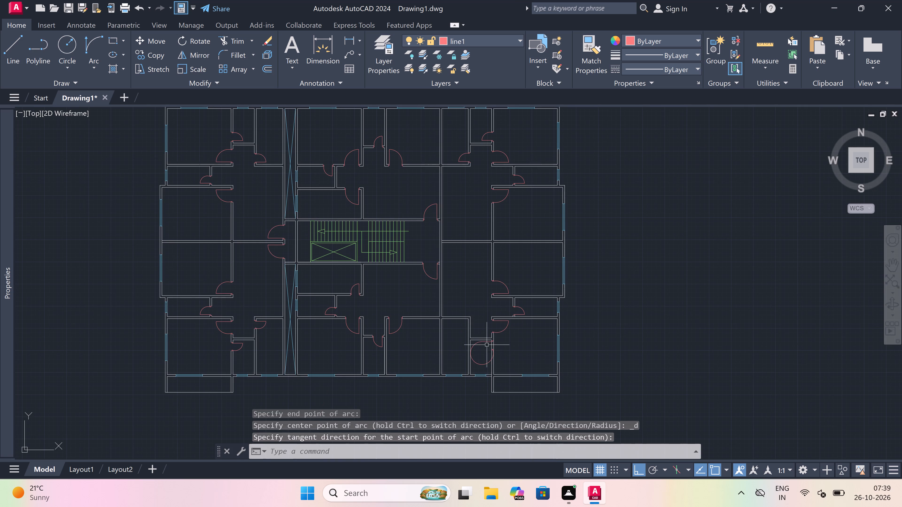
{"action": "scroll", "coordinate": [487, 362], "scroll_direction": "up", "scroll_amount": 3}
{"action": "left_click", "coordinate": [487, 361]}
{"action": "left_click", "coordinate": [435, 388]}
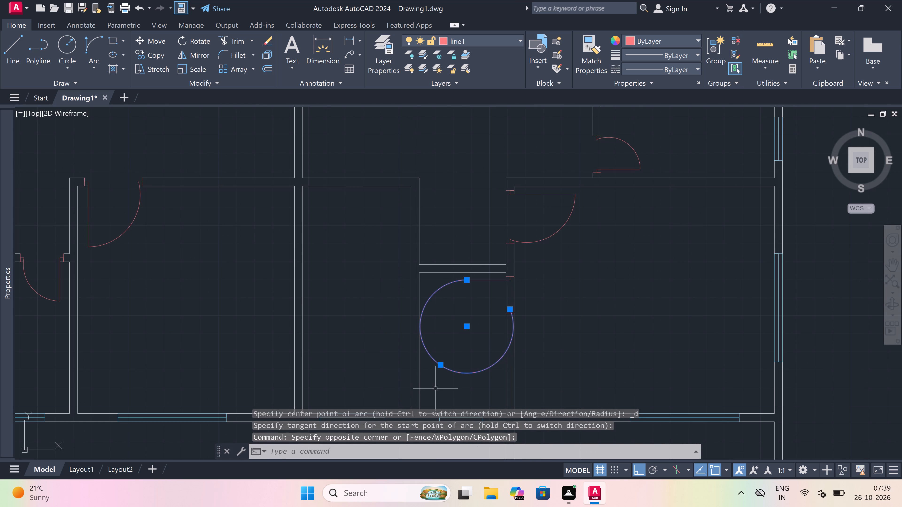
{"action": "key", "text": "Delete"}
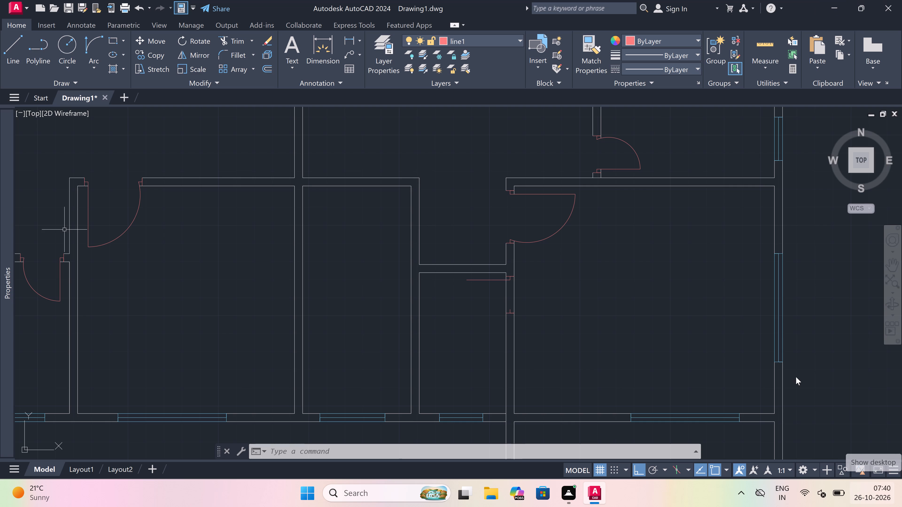
Draw the small room's door swing arc from the west end of the 2' leaf to the end of the south jamb's stop, tangent southward.
{"action": "left_click", "coordinate": [95, 44]}
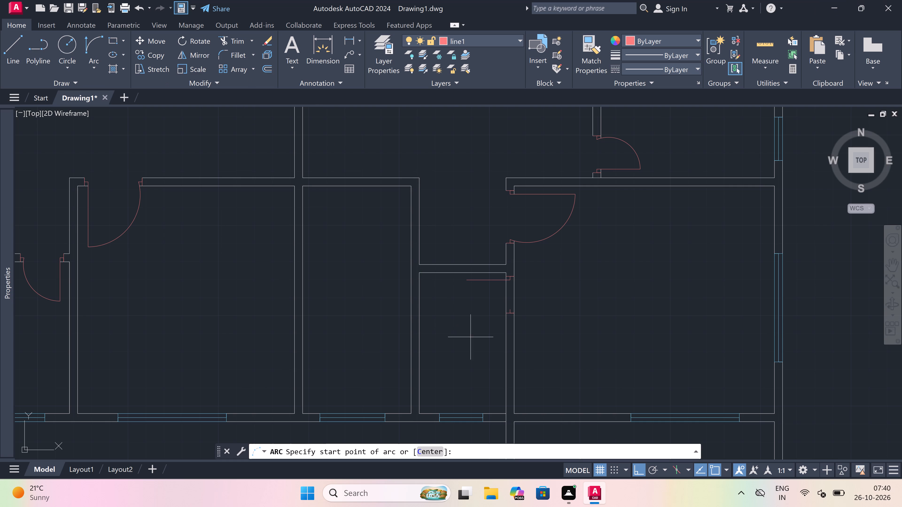
{"action": "scroll", "coordinate": [503, 274], "scroll_direction": "up", "scroll_amount": 2}
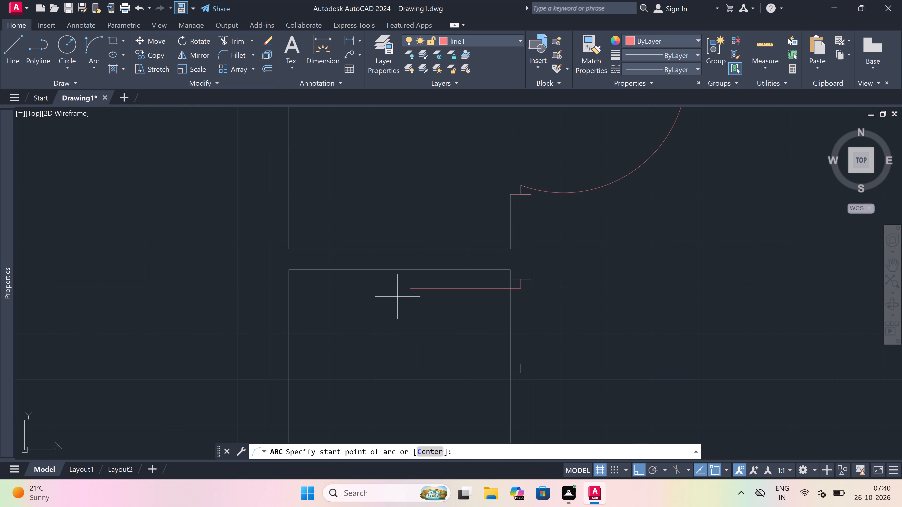
{"action": "left_click", "coordinate": [407, 292]}
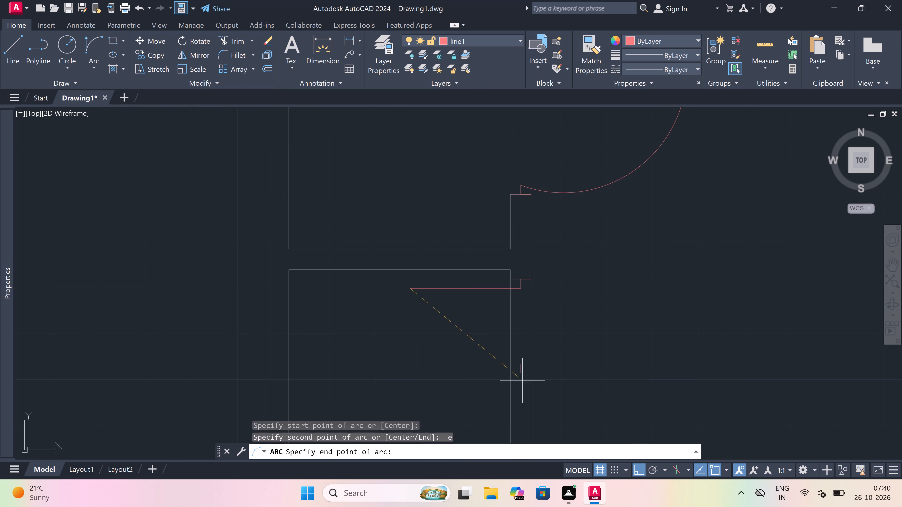
{"action": "left_click", "coordinate": [521, 360]}
{"action": "left_click", "coordinate": [412, 369]}
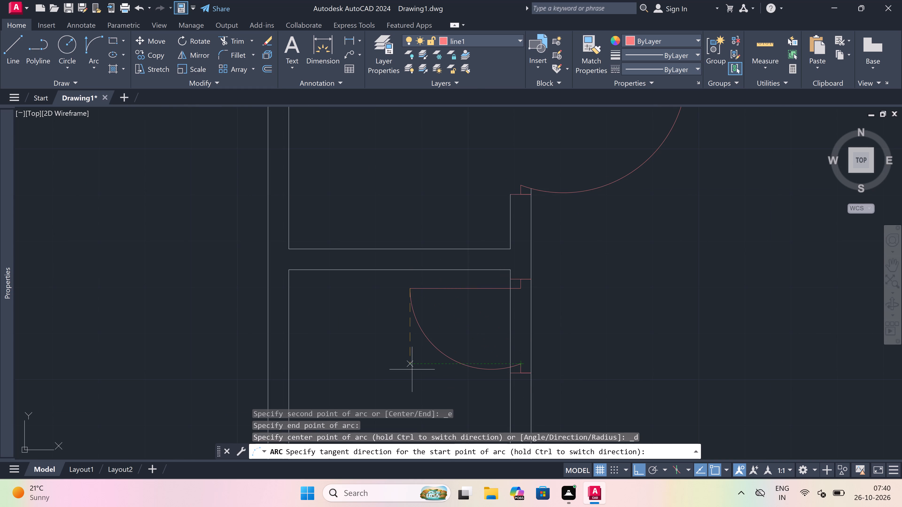
Trim both lines of the small room's east wall between the two jambs to open the doorway.
{"action": "key", "text": "t"}
{"action": "type", "text": "r"}
{"action": "key", "text": "space"}
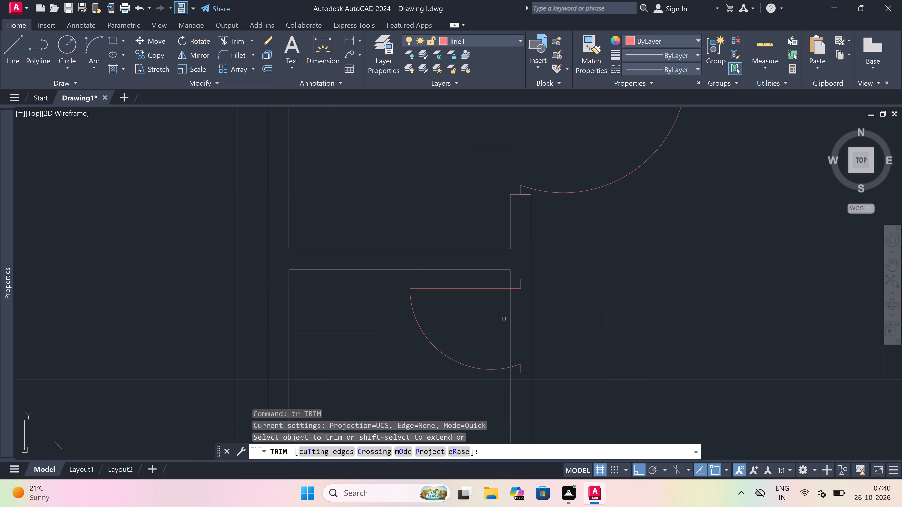
{"action": "left_click_drag", "start_coordinate": [496, 325], "coordinate": [509, 325]}
{"action": "left_click", "coordinate": [611, 314]}
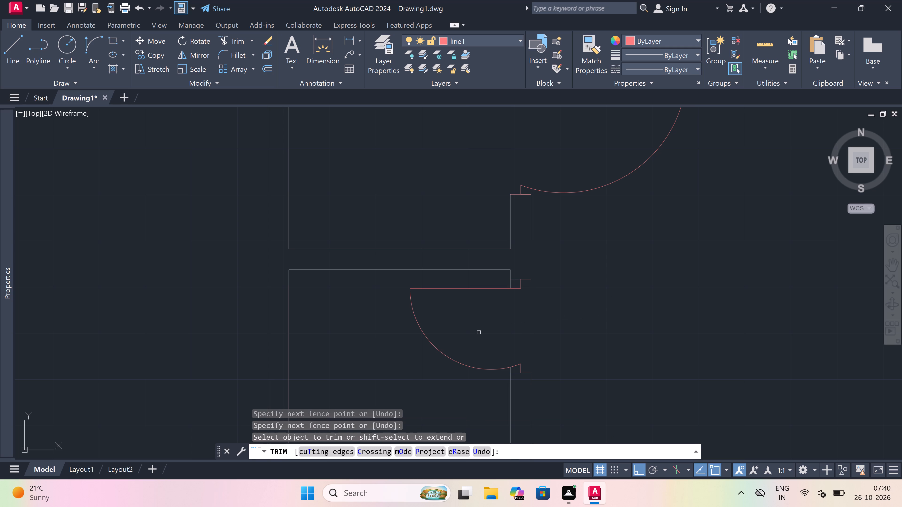
{"action": "key", "text": "Escape"}
Draw the north jamb across the east wall of the narrow room west of the small room, with a 2" stop south and a 2' leaf west.
{"action": "scroll", "coordinate": [479, 331], "scroll_direction": "down", "scroll_amount": 4}
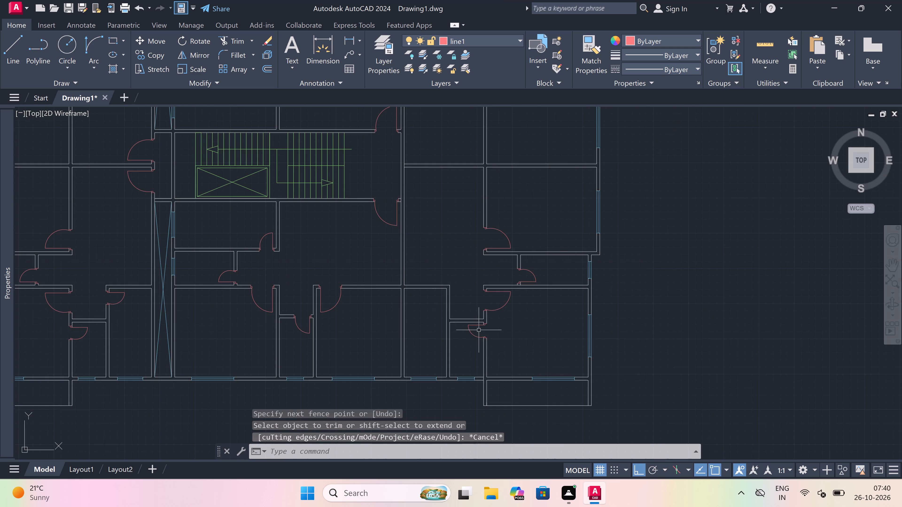
{"action": "scroll", "coordinate": [424, 307], "scroll_direction": "up", "scroll_amount": 2}
{"action": "type", "text": "l"}
{"action": "key", "text": "space"}
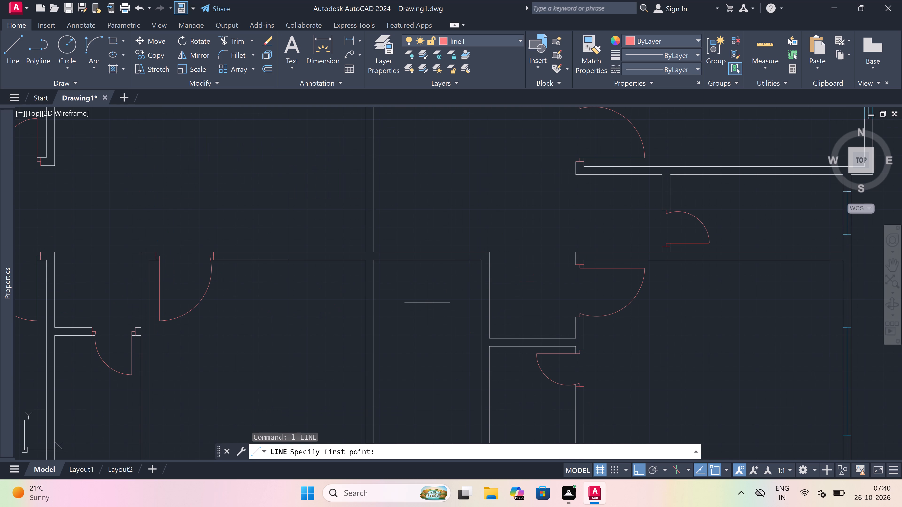
{"action": "scroll", "coordinate": [465, 252], "scroll_direction": "up", "scroll_amount": 1}
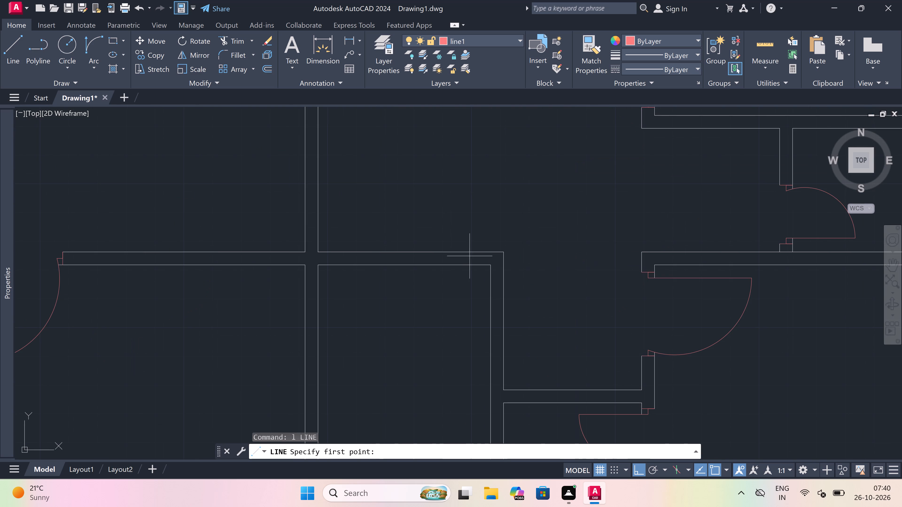
{"action": "scroll", "coordinate": [491, 277], "scroll_direction": "up", "scroll_amount": 1}
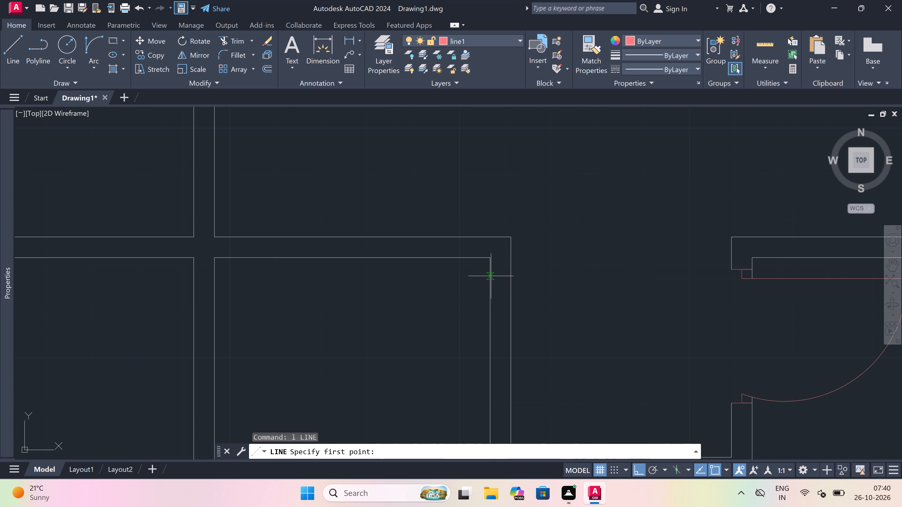
{"action": "left_click", "coordinate": [491, 269]}
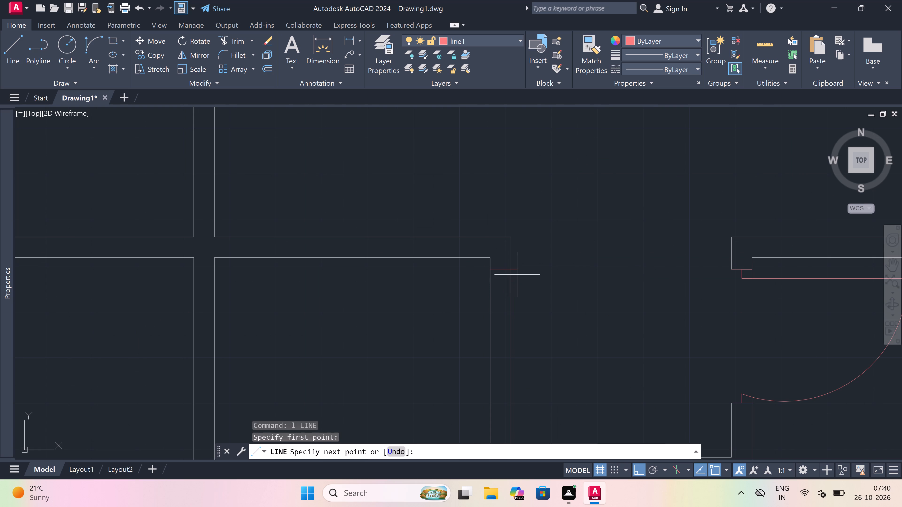
{"action": "left_click", "coordinate": [507, 270]}
{"action": "left_click_drag", "start_coordinate": [501, 269], "coordinate": [501, 279]}
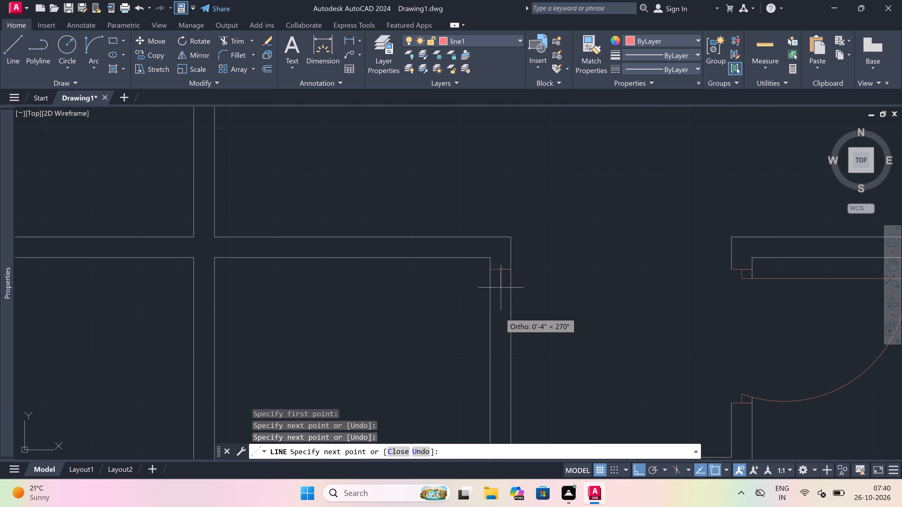
{"action": "type", "text": "2\""}
{"action": "key", "text": "space"}
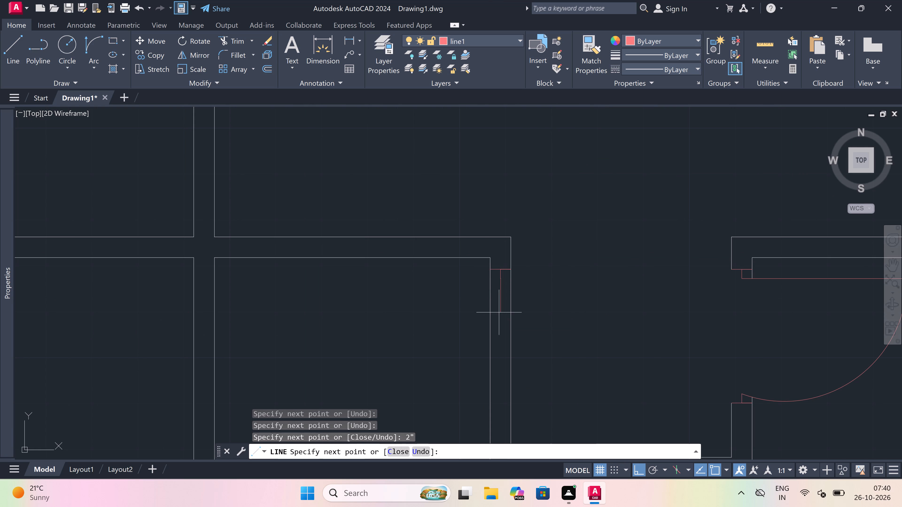
{"action": "type", "text": "2'"}
{"action": "key", "text": "space"}
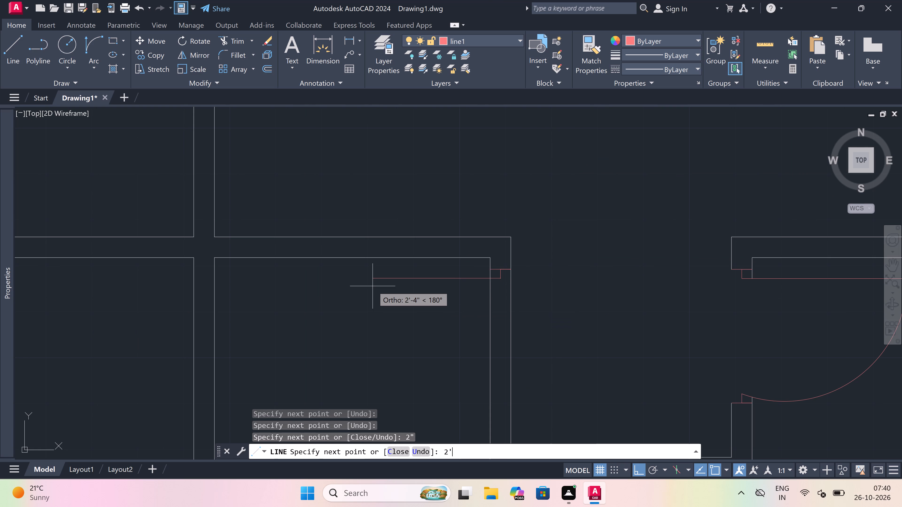
{"action": "key", "text": "Escape"}
Draw the south jamb across the narrow room's east wall, with a 2" stop running north from its midpoint.
{"action": "key", "text": "space"}
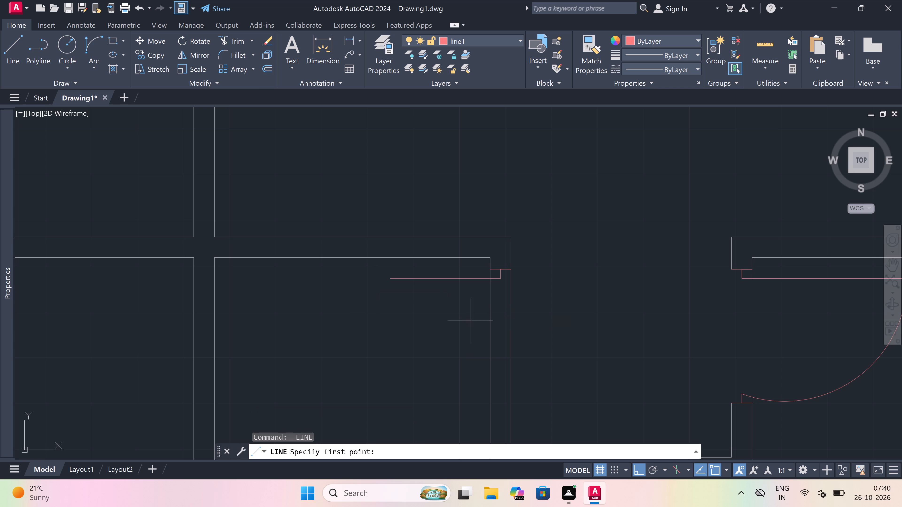
{"action": "left_click", "coordinate": [488, 369]}
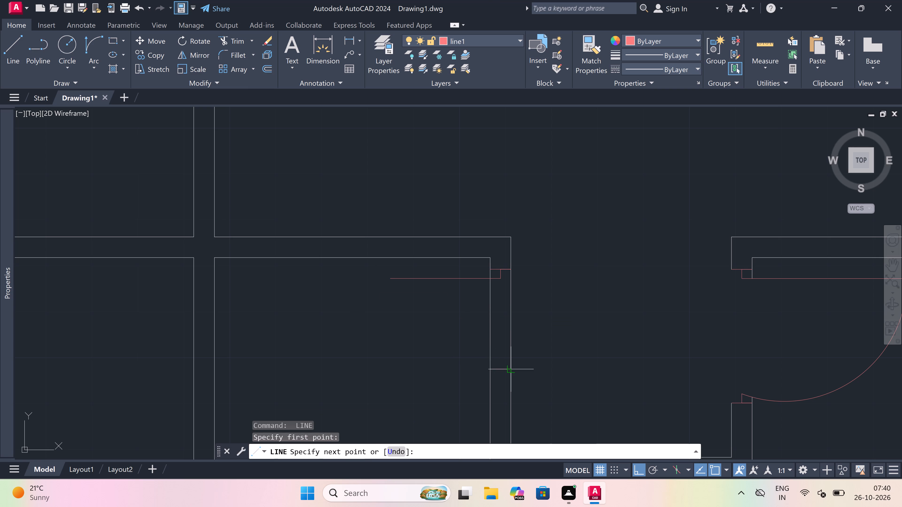
{"action": "left_click", "coordinate": [514, 373]}
{"action": "left_click_drag", "start_coordinate": [501, 373], "coordinate": [501, 359]}
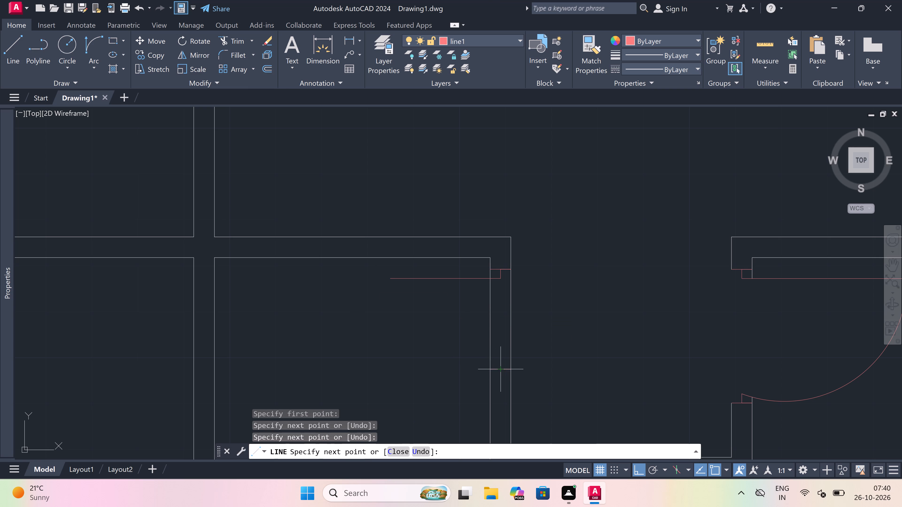
{"action": "key", "text": "2"}
{"action": "type", "text": "\""}
{"action": "key", "text": "space"}
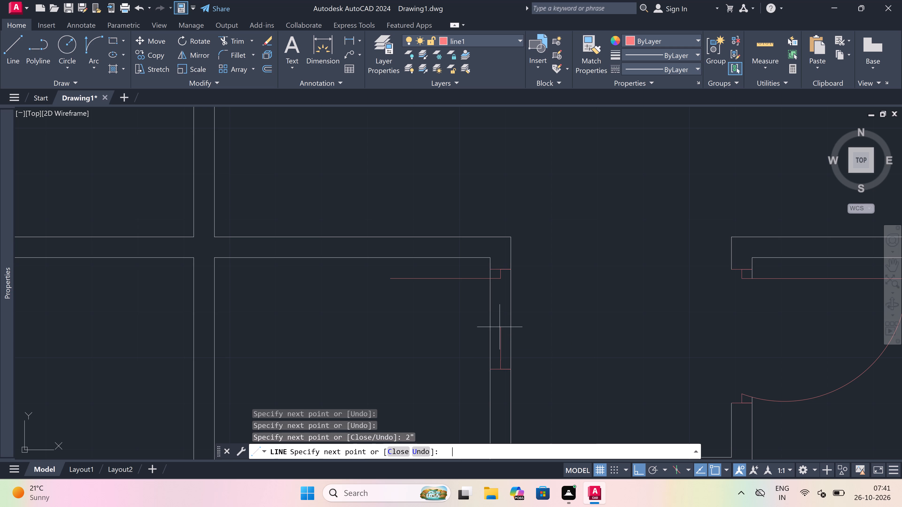
{"action": "key", "text": "Escape"}
Draw the narrow room's door swing arc from the west end of the 2' leaf to the end of the south jamb's stop.
{"action": "left_click_drag", "start_coordinate": [90, 42], "coordinate": [90, 42]}
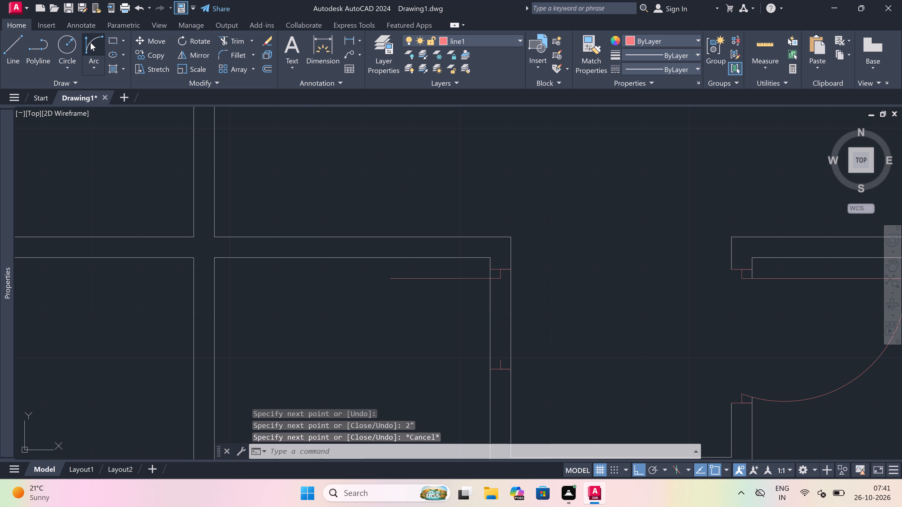
{"action": "left_click_drag", "start_coordinate": [90, 42], "coordinate": [92, 42]}
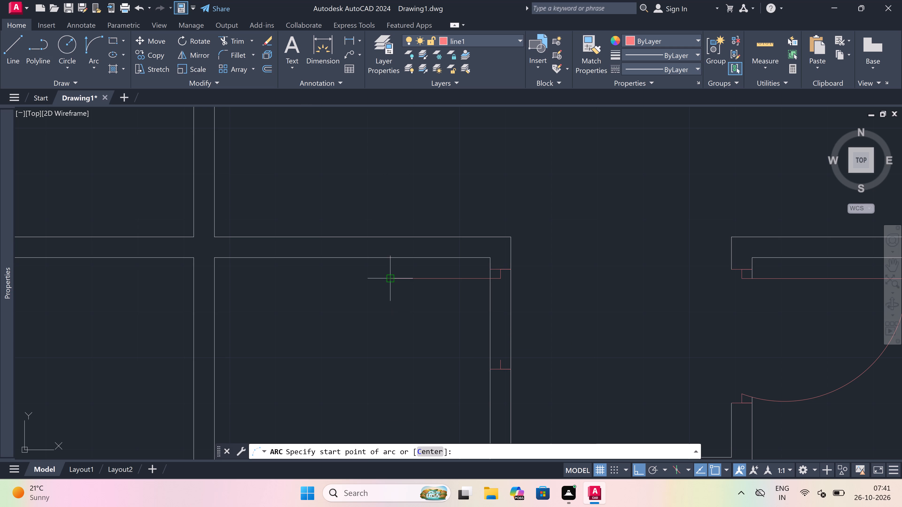
{"action": "left_click_drag", "start_coordinate": [391, 274], "coordinate": [391, 284]}
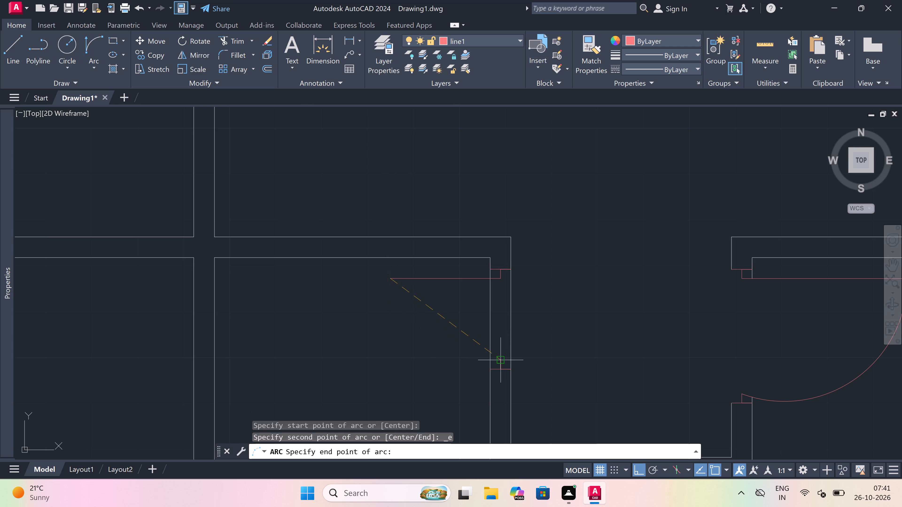
{"action": "left_click", "coordinate": [504, 359]}
{"action": "left_click", "coordinate": [442, 366]}
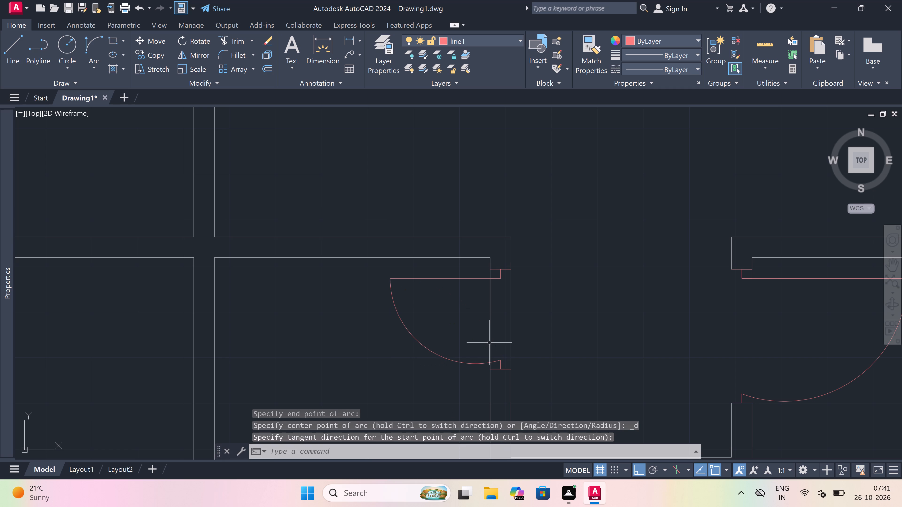
Trim both lines of the narrow room's east wall between the two jambs to open the doorway.
{"action": "key", "text": "t"}
{"action": "key", "text": "r"}
{"action": "key", "text": "space"}
{"action": "left_click", "coordinate": [473, 320]}
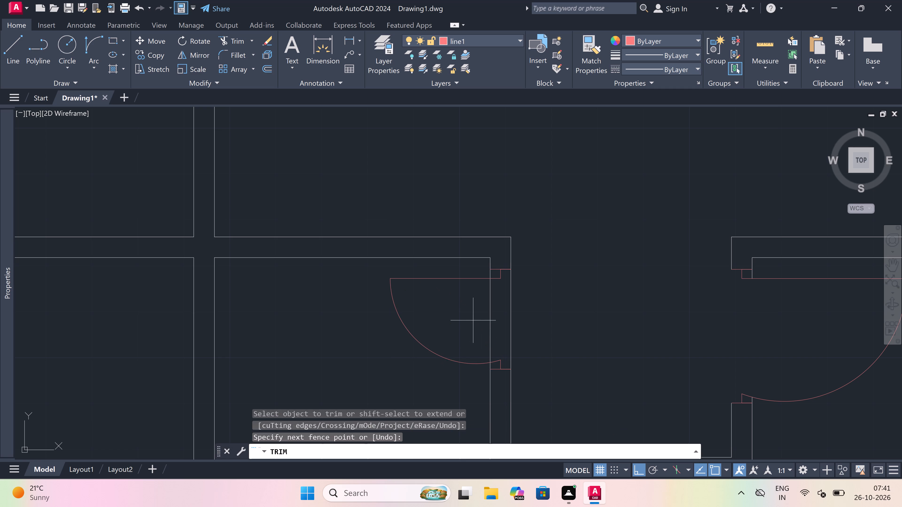
{"action": "left_click", "coordinate": [546, 326]}
{"action": "key", "text": "Escape"}
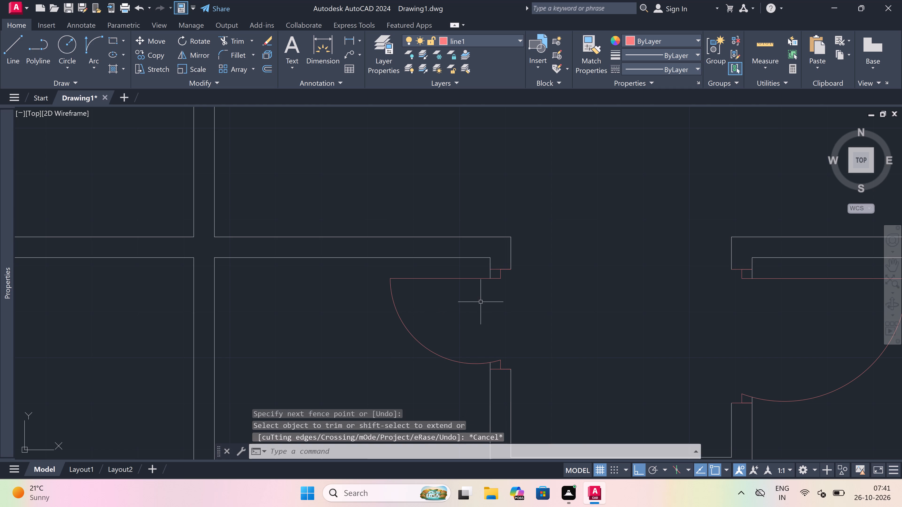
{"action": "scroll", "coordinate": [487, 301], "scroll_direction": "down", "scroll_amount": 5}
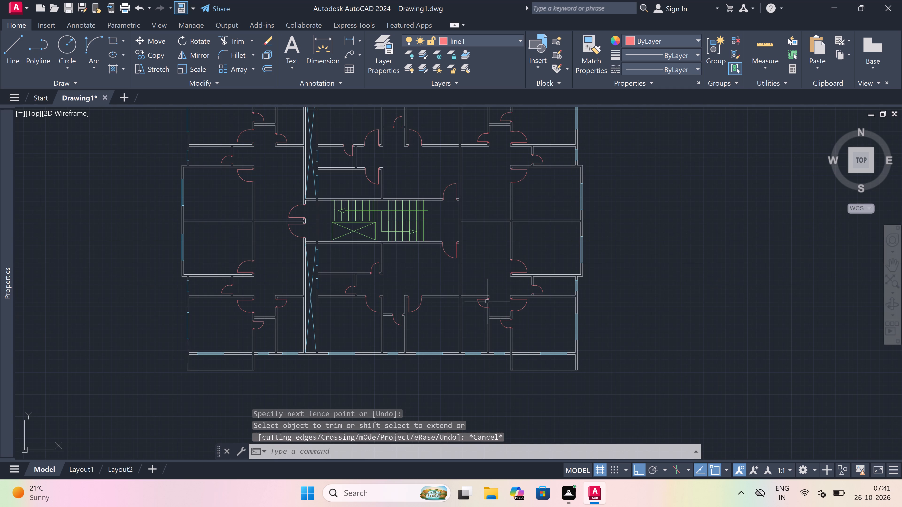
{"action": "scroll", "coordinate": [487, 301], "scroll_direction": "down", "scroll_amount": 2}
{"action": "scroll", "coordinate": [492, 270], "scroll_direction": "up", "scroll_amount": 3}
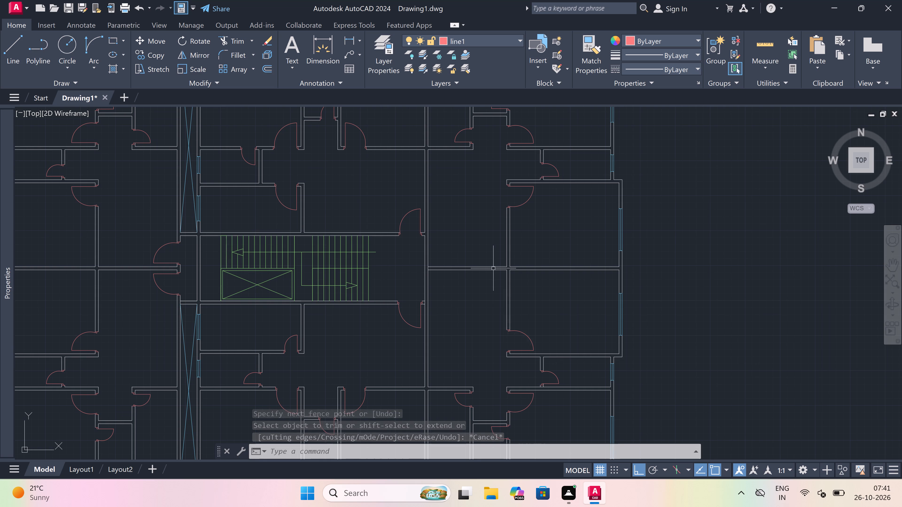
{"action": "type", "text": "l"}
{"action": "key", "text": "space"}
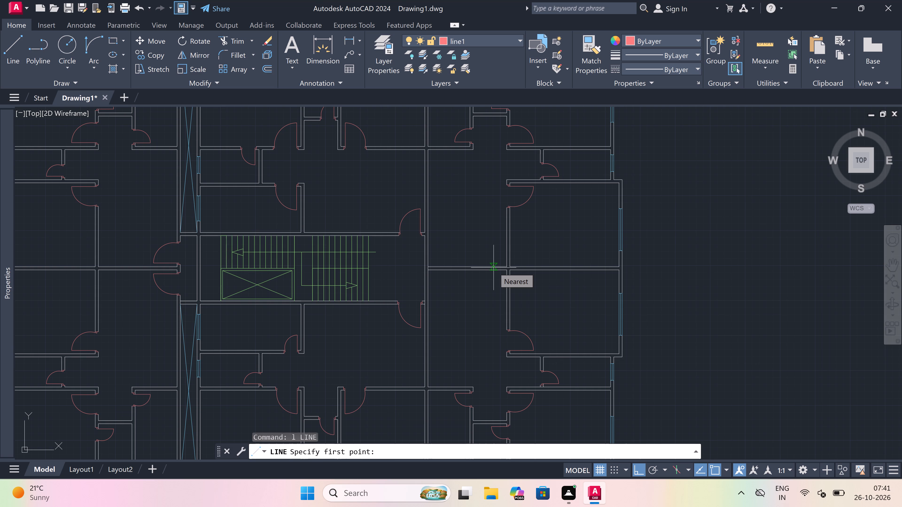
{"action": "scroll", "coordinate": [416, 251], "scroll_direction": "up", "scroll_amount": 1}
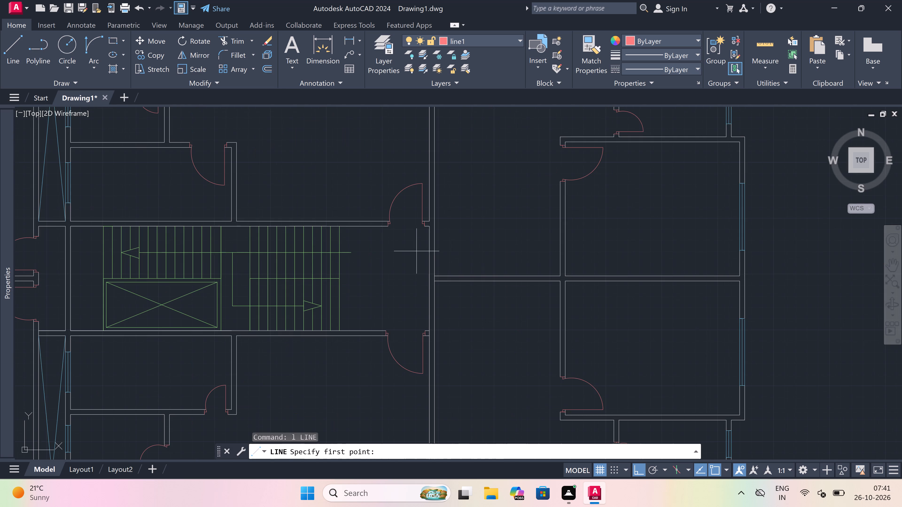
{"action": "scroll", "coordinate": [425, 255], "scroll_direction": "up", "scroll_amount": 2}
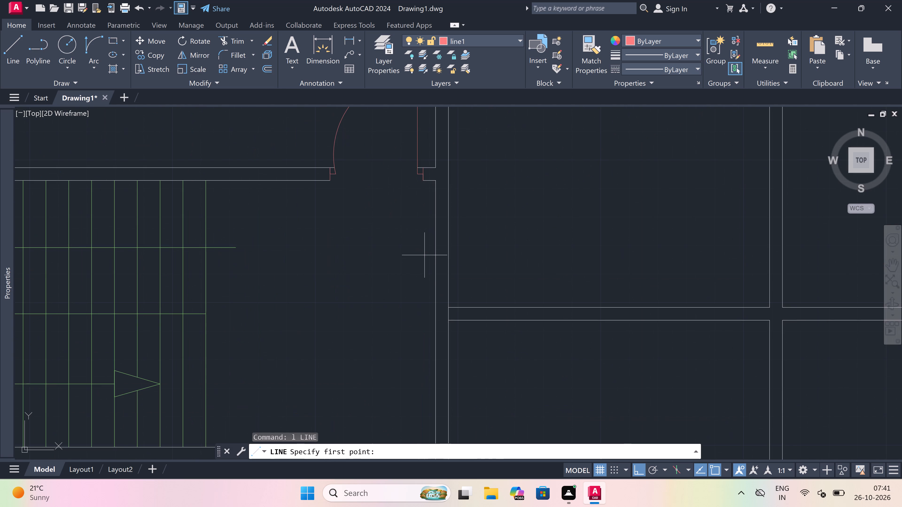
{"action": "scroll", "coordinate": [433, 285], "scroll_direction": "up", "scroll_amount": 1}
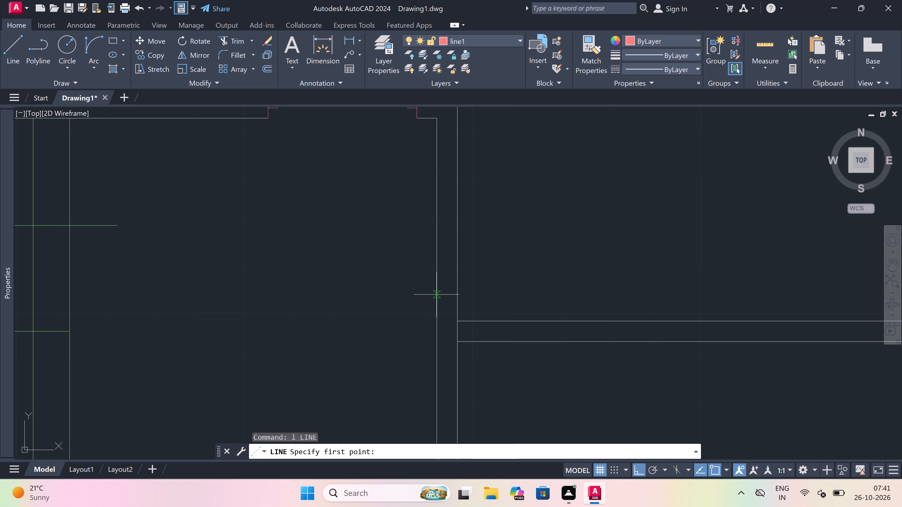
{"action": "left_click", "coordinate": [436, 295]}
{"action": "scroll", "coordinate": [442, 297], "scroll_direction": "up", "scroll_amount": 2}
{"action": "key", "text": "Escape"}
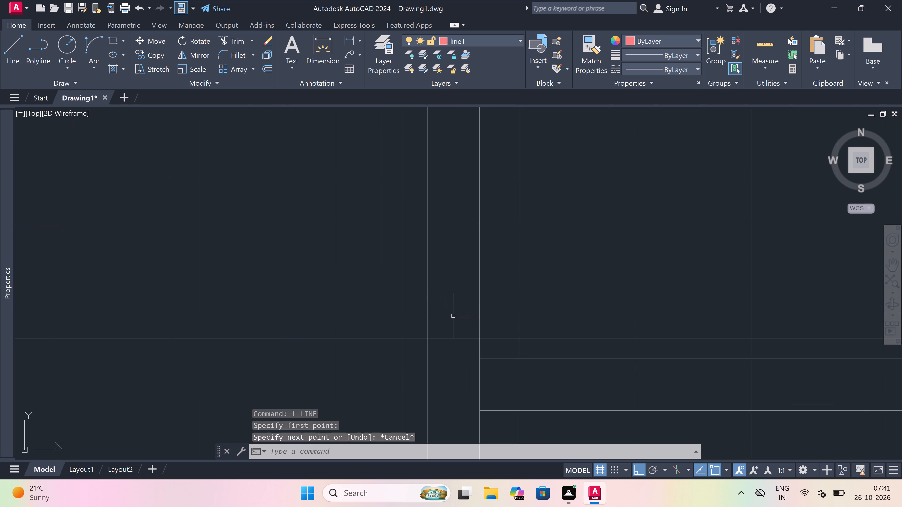
Draw the south jamb across the stair lobby's east wall, just north of the partition, with a 2" stop north and a 3' leaf east.
{"action": "key", "text": "space"}
{"action": "left_click_drag", "start_coordinate": [477, 319], "coordinate": [474, 317]}
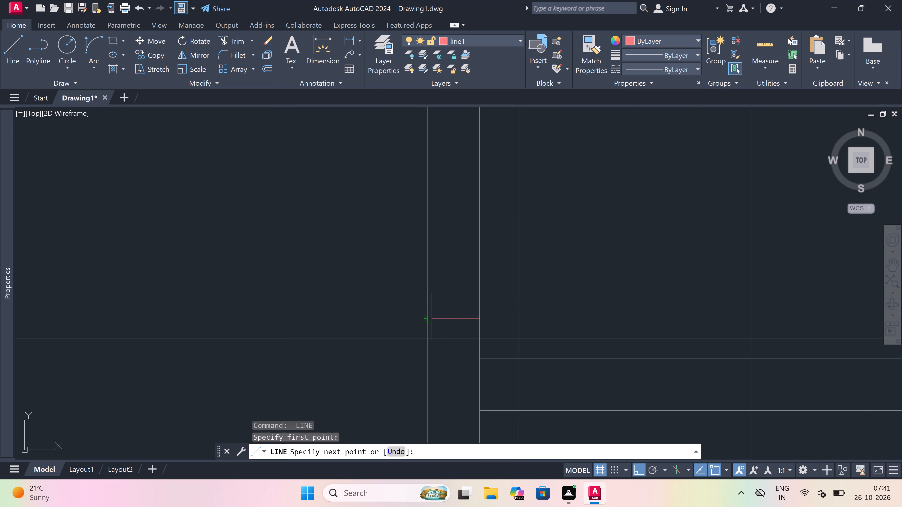
{"action": "left_click_drag", "start_coordinate": [426, 317], "coordinate": [429, 317]}
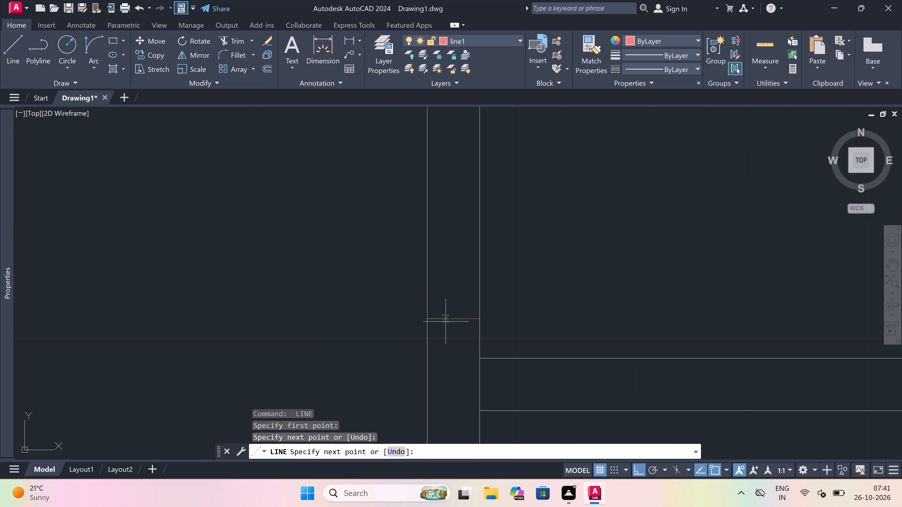
{"action": "left_click_drag", "start_coordinate": [451, 321], "coordinate": [455, 268]}
{"action": "type", "text": "2\""}
{"action": "key", "text": "space"}
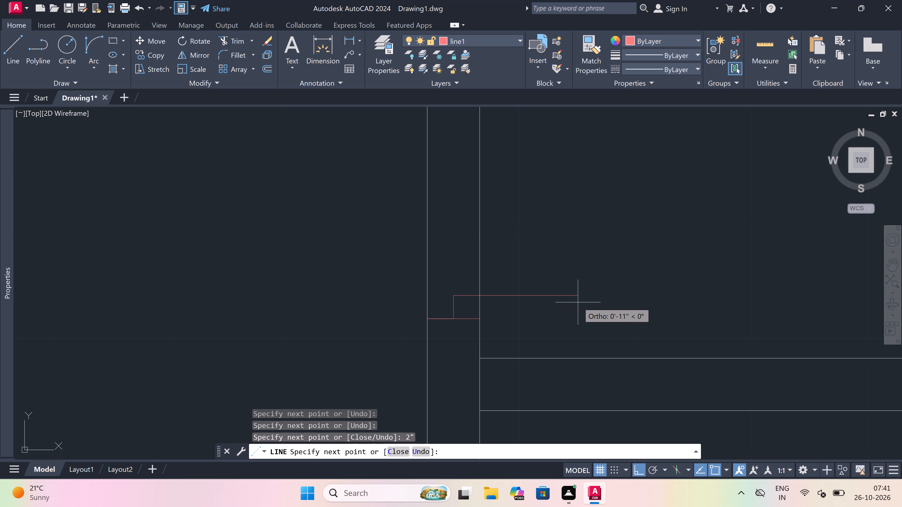
{"action": "type", "text": "3'"}
{"action": "key", "text": "space"}
{"action": "key", "text": "Escape"}
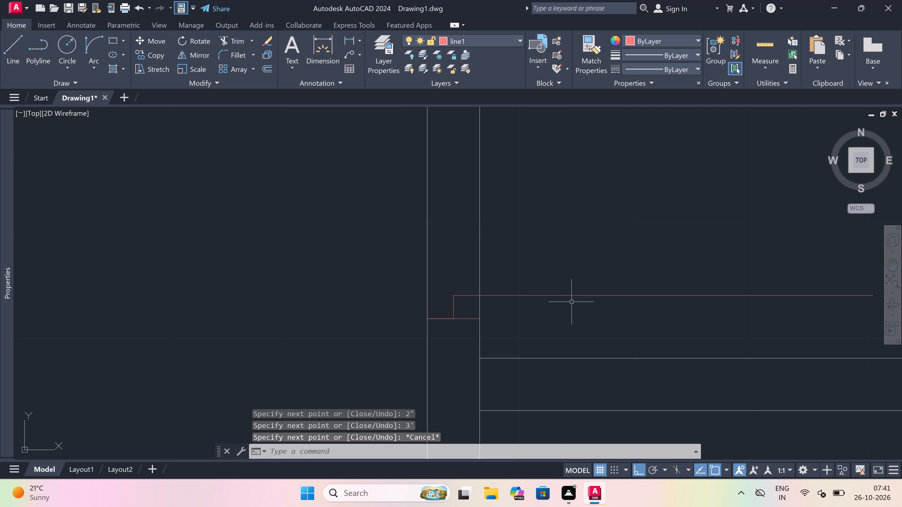
Draw the north jamb across the stair lobby's east wall, with a 2" stop running south from its midpoint.
{"action": "key", "text": "space"}
{"action": "scroll", "coordinate": [449, 310], "scroll_direction": "down", "scroll_amount": 3}
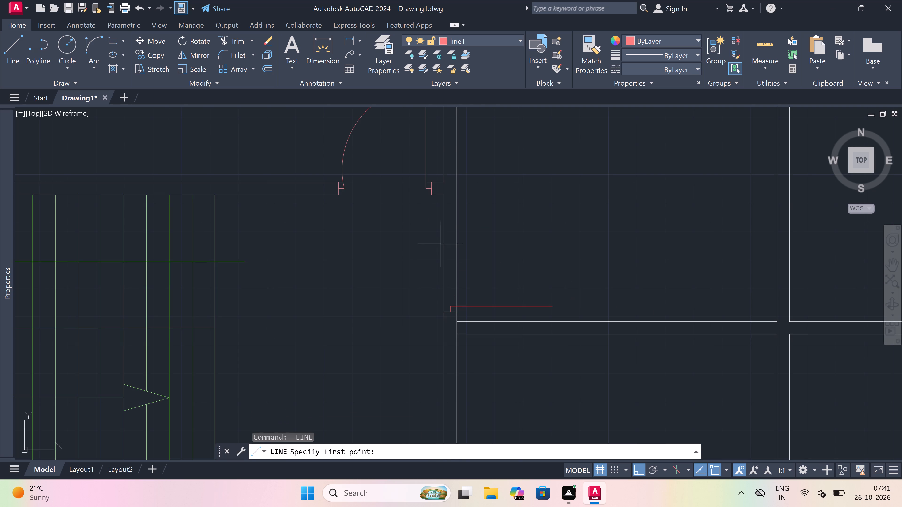
{"action": "scroll", "coordinate": [450, 225], "scroll_direction": "up", "scroll_amount": 1}
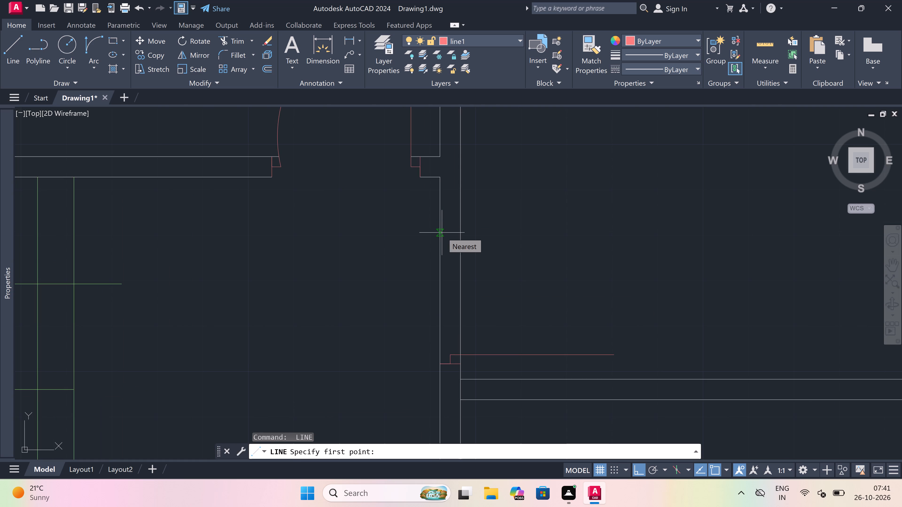
{"action": "left_click", "coordinate": [442, 233]}
{"action": "left_click", "coordinate": [459, 236]}
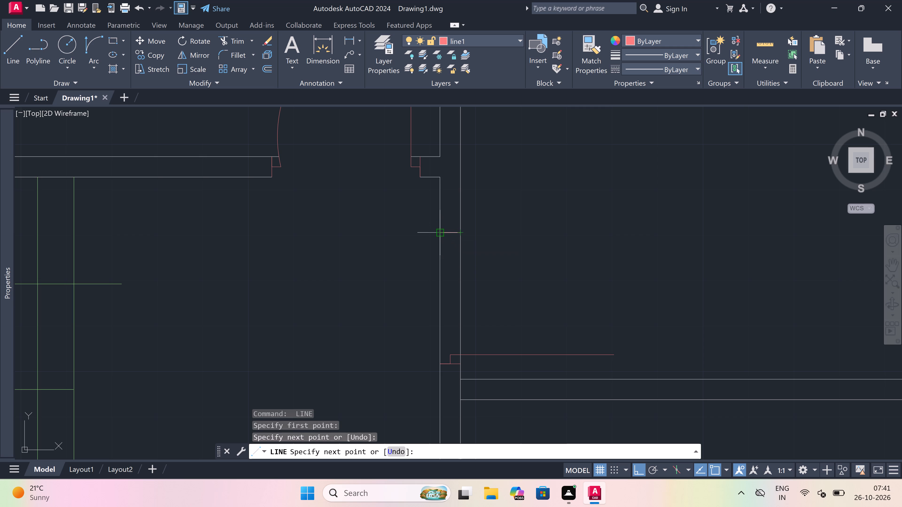
{"action": "left_click_drag", "start_coordinate": [450, 236], "coordinate": [451, 240]}
{"action": "type", "text": "2\""}
{"action": "key", "text": "space"}
{"action": "key", "text": "Escape"}
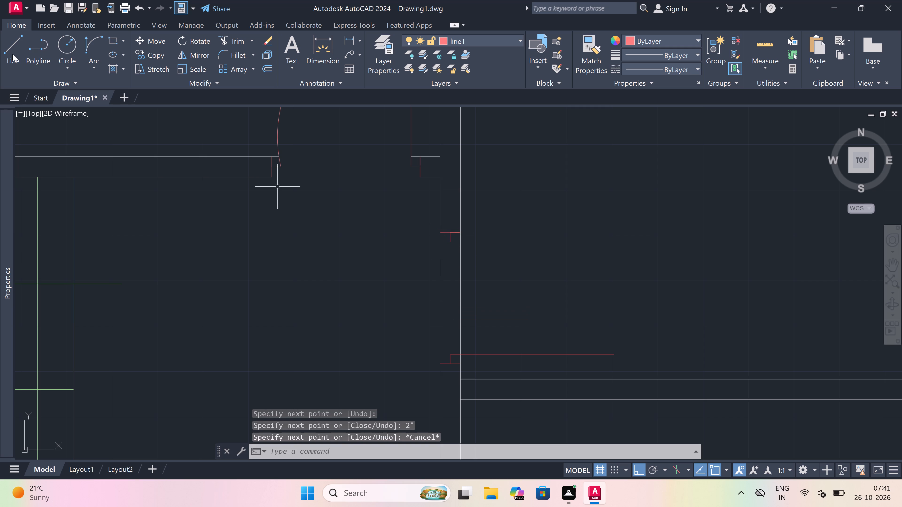
Draw the door swing arc from the east end of the 3' leaf to the end of the north jamb's stop.
{"action": "left_click", "coordinate": [100, 45]}
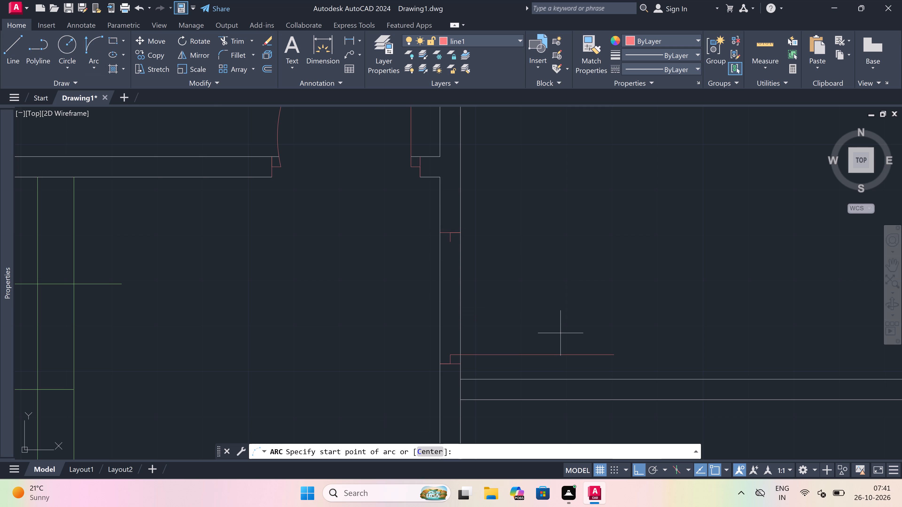
{"action": "left_click_drag", "start_coordinate": [618, 353], "coordinate": [619, 346]}
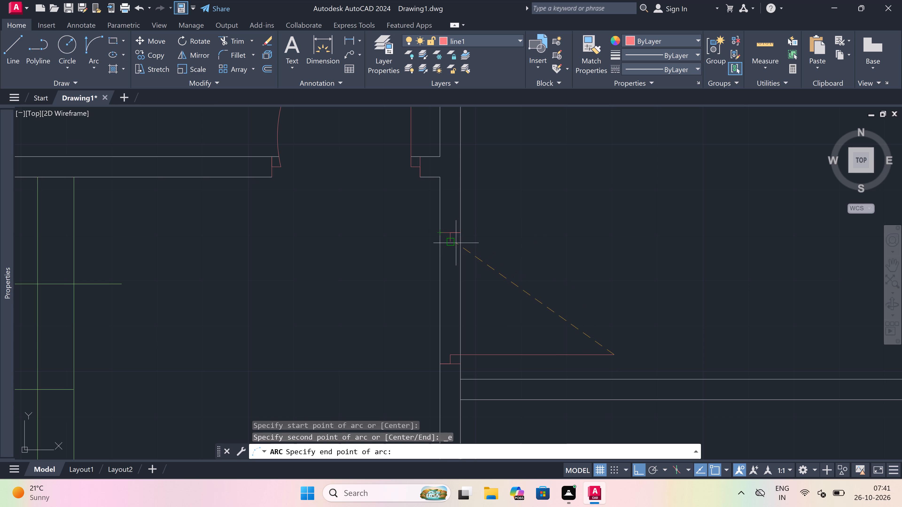
{"action": "left_click_drag", "start_coordinate": [447, 241], "coordinate": [454, 242]}
{"action": "left_click", "coordinate": [584, 230]}
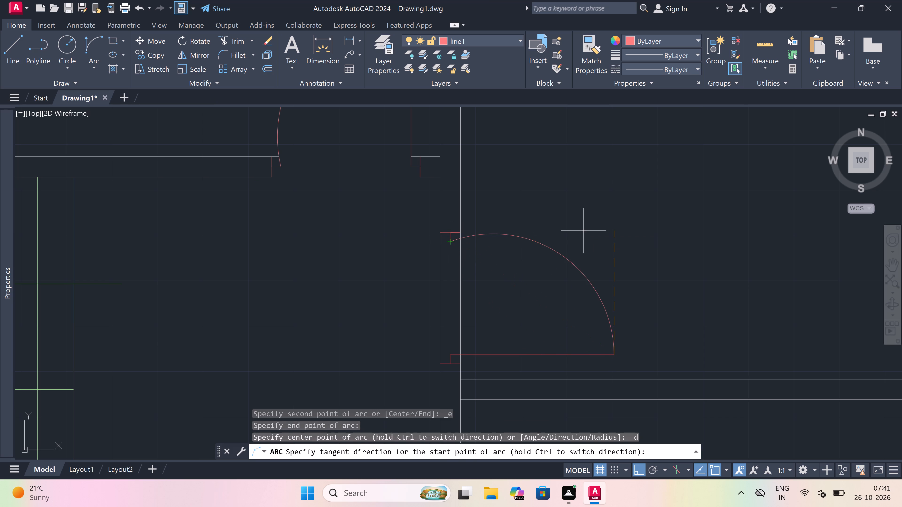
Trim both lines of the lobby's east wall between the two jambs to open the doorway.
{"action": "key", "text": "t"}
{"action": "key", "text": "r"}
{"action": "key", "text": "space"}
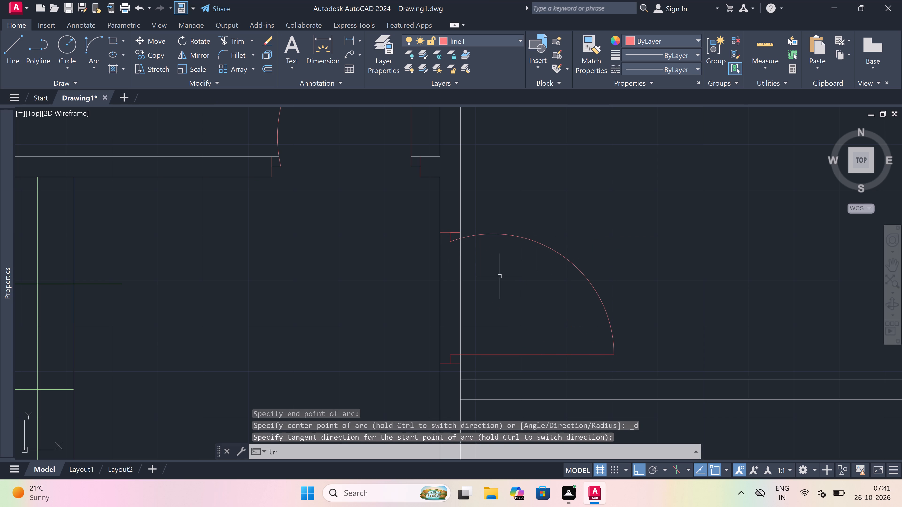
{"action": "left_click", "coordinate": [499, 276]}
{"action": "left_click", "coordinate": [326, 324]}
{"action": "key", "text": "Escape"}
Trim the lobby wall's east line where the east-west partition meets it, between the partition's two lines.
{"action": "scroll", "coordinate": [428, 305], "scroll_direction": "down", "scroll_amount": 1}
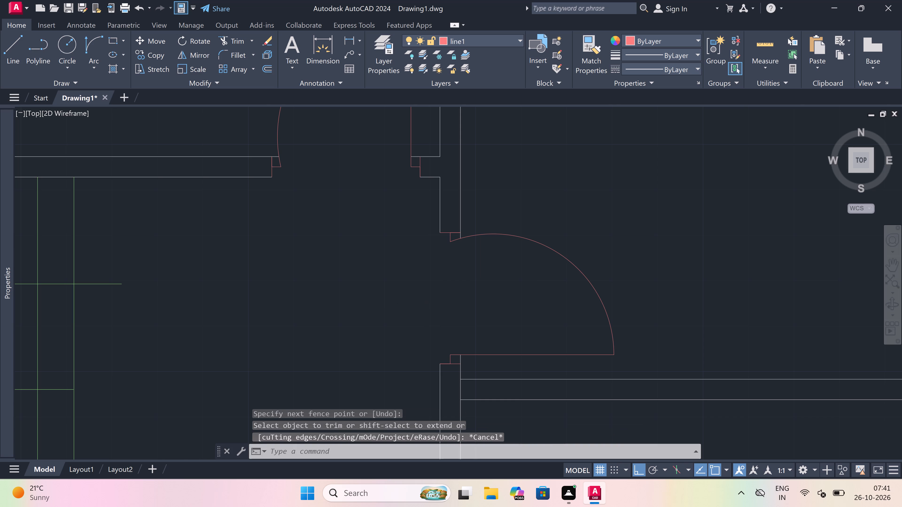
{"action": "scroll", "coordinate": [428, 305], "scroll_direction": "down", "scroll_amount": 3}
{"action": "scroll", "coordinate": [427, 322], "scroll_direction": "up", "scroll_amount": 3}
{"action": "key", "text": "space"}
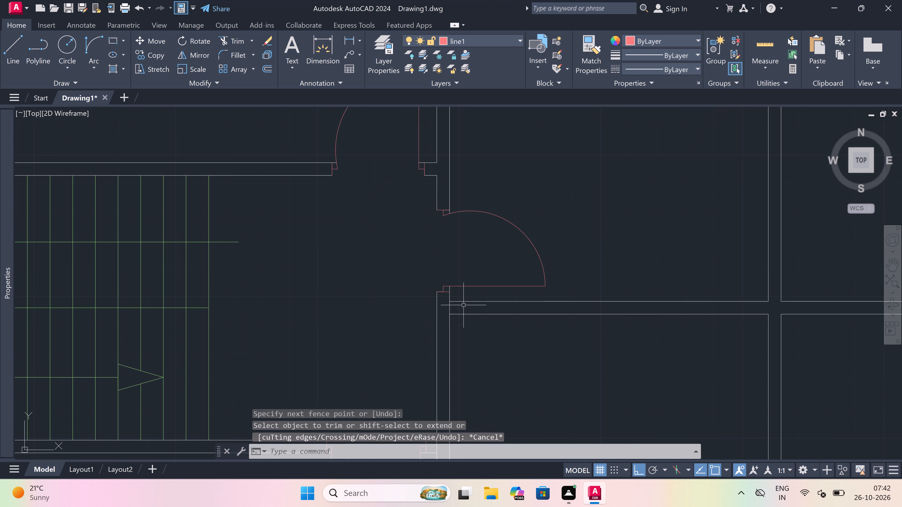
{"action": "scroll", "coordinate": [448, 306], "scroll_direction": "up", "scroll_amount": 2}
{"action": "left_click", "coordinate": [447, 306]}
{"action": "left_click", "coordinate": [460, 307]}
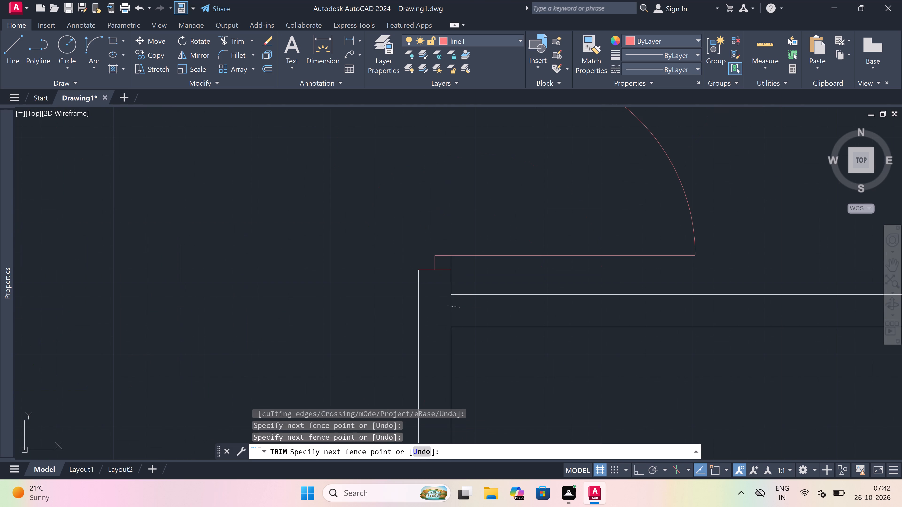
{"action": "key", "text": "Escape"}
Draw the north jamb across the lobby's east wall, just south of the partition, with a 2" stop south and a 3' leaf east.
{"action": "key", "text": "l"}
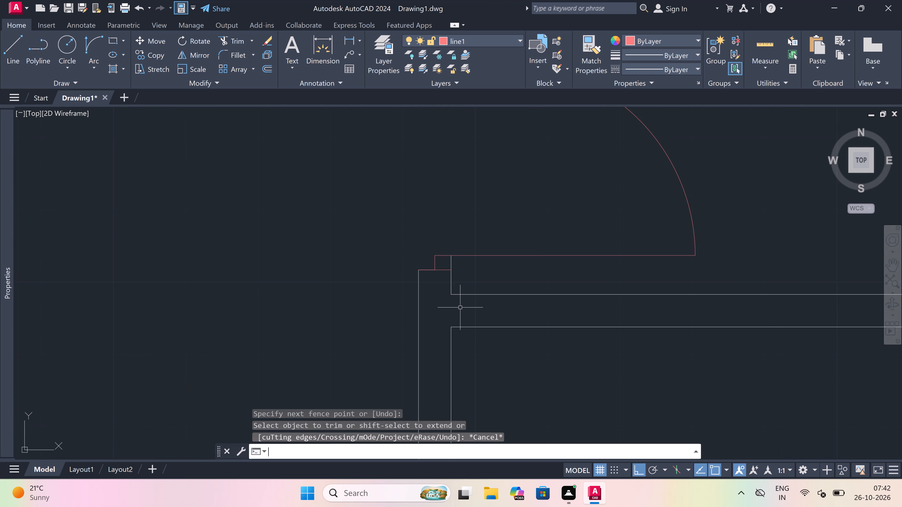
{"action": "key", "text": "space"}
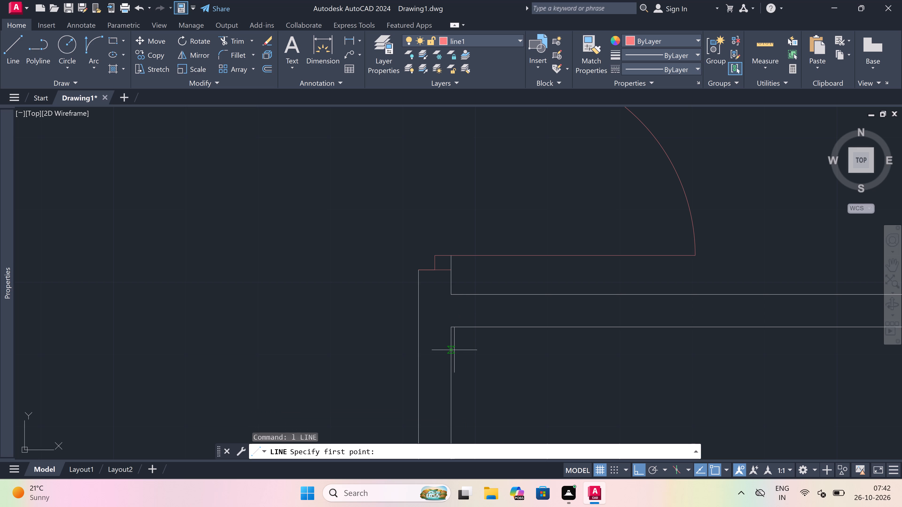
{"action": "left_click", "coordinate": [454, 348]}
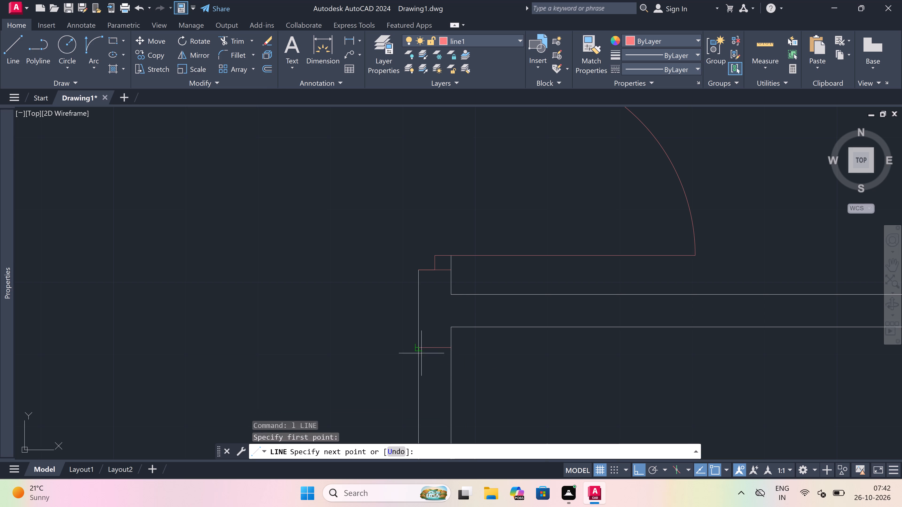
{"action": "left_click_drag", "start_coordinate": [416, 346], "coordinate": [420, 347]}
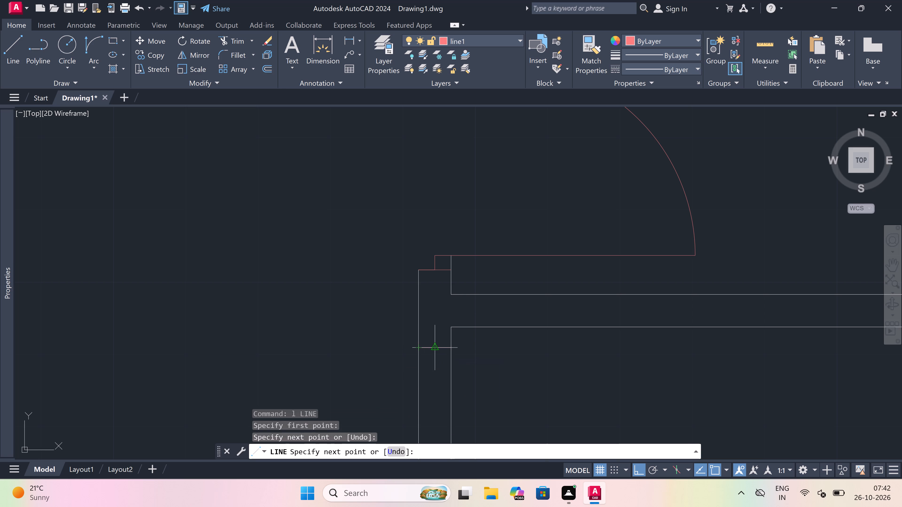
{"action": "left_click_drag", "start_coordinate": [435, 347], "coordinate": [436, 349]}
{"action": "type", "text": "2\""}
{"action": "key", "text": "space"}
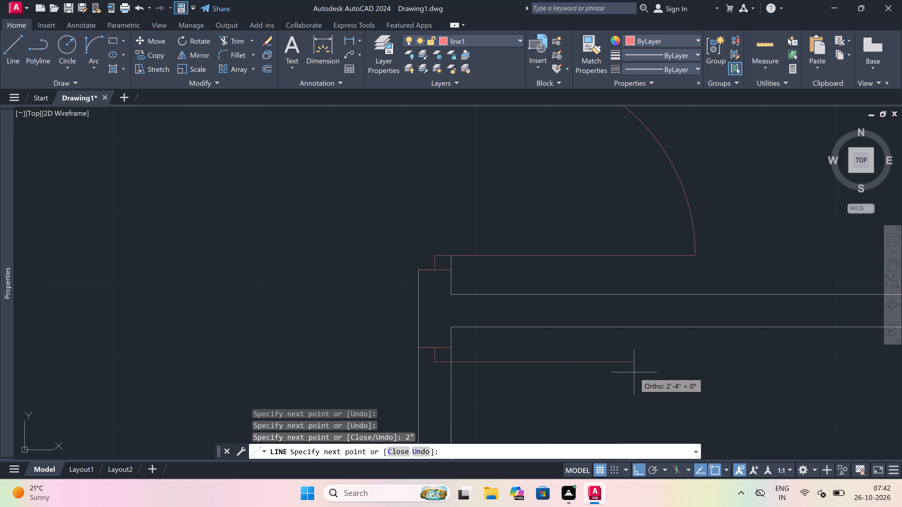
{"action": "type", "text": "3'"}
{"action": "key", "text": "space"}
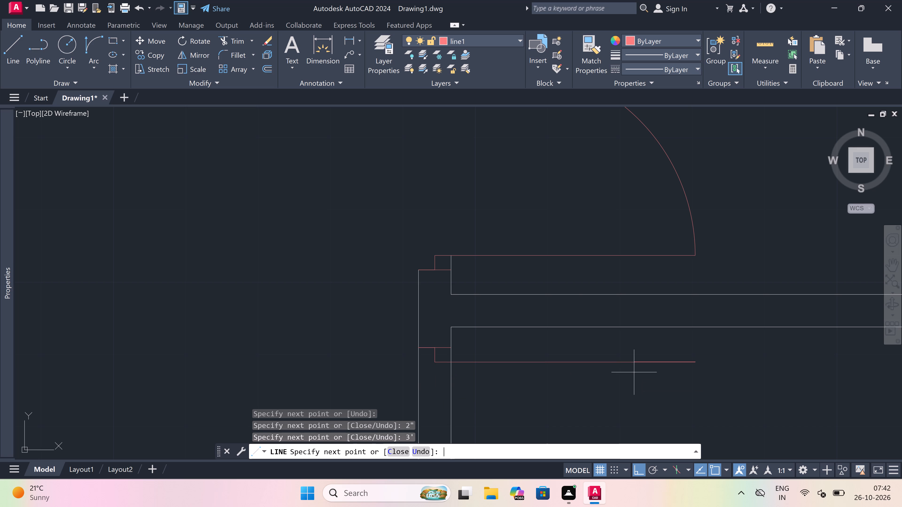
{"action": "key", "text": "Escape"}
Draw the south jamb of the doorway south of the partition across the lobby's east wall, with a 2" stop north from its midpoint.
{"action": "key", "text": "space"}
{"action": "scroll", "coordinate": [542, 274], "scroll_direction": "down", "scroll_amount": 4}
{"action": "scroll", "coordinate": [525, 306], "scroll_direction": "up", "scroll_amount": 3}
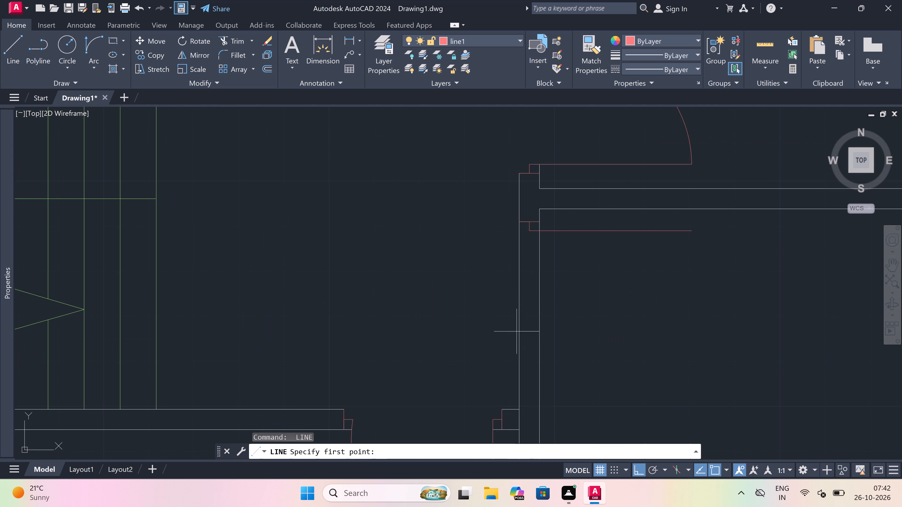
{"action": "left_click_drag", "start_coordinate": [518, 334], "coordinate": [525, 334]}
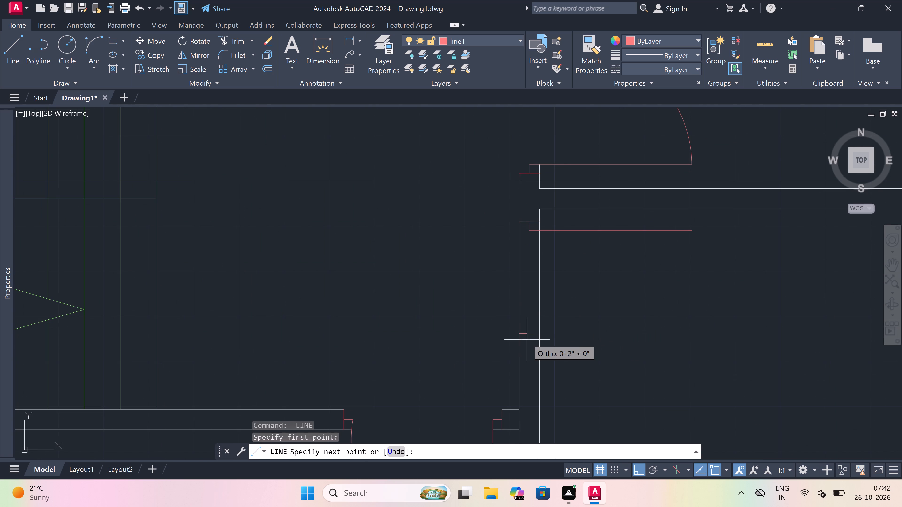
{"action": "left_click", "coordinate": [538, 338]}
{"action": "left_click_drag", "start_coordinate": [528, 332], "coordinate": [528, 323]}
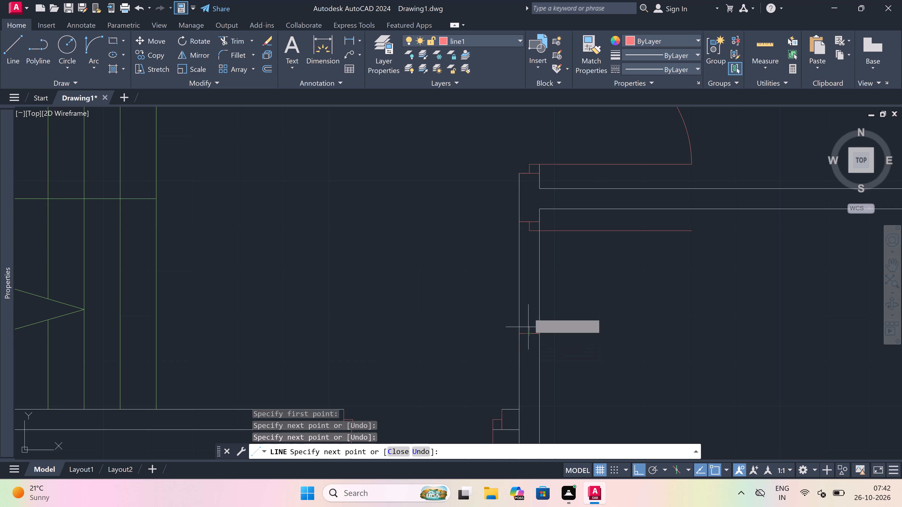
{"action": "type", "text": "2\""}
{"action": "key", "text": "space"}
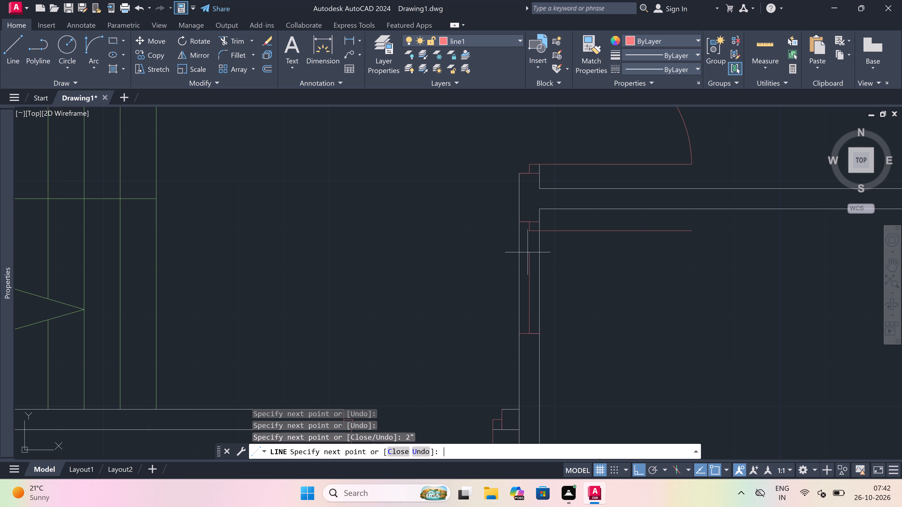
{"action": "key", "text": "Escape"}
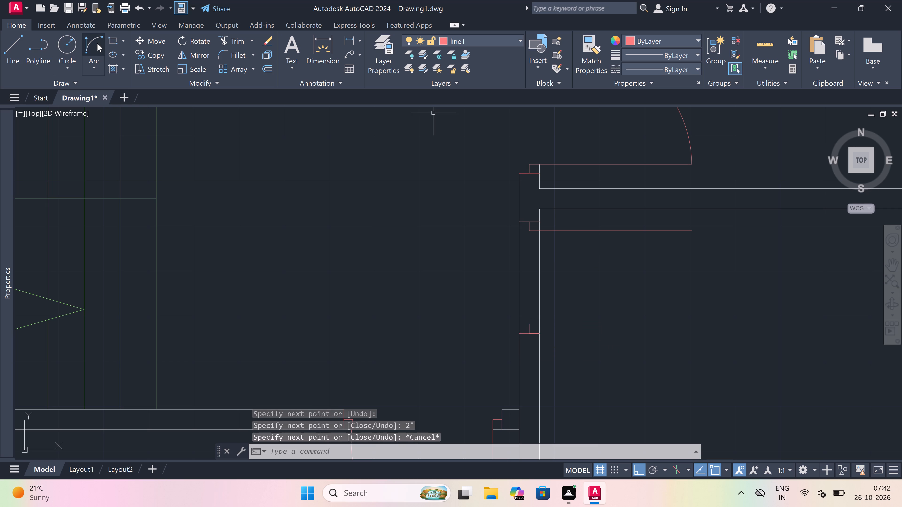
Draw the door swing arc from the leaf's east end to the south jamb's stop at the doorway south of the partition.
{"action": "left_click", "coordinate": [94, 39]}
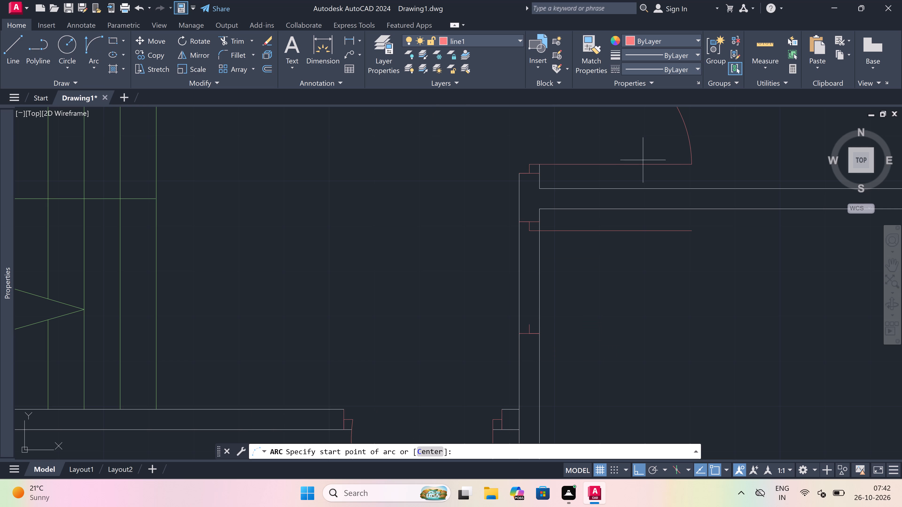
{"action": "left_click", "coordinate": [694, 227]}
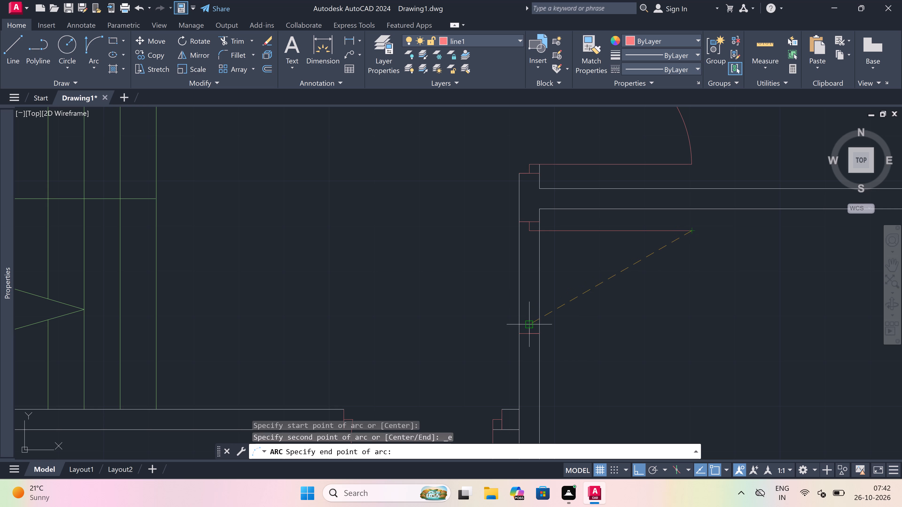
{"action": "left_click_drag", "start_coordinate": [532, 323], "coordinate": [535, 323]}
{"action": "left_click", "coordinate": [662, 342]}
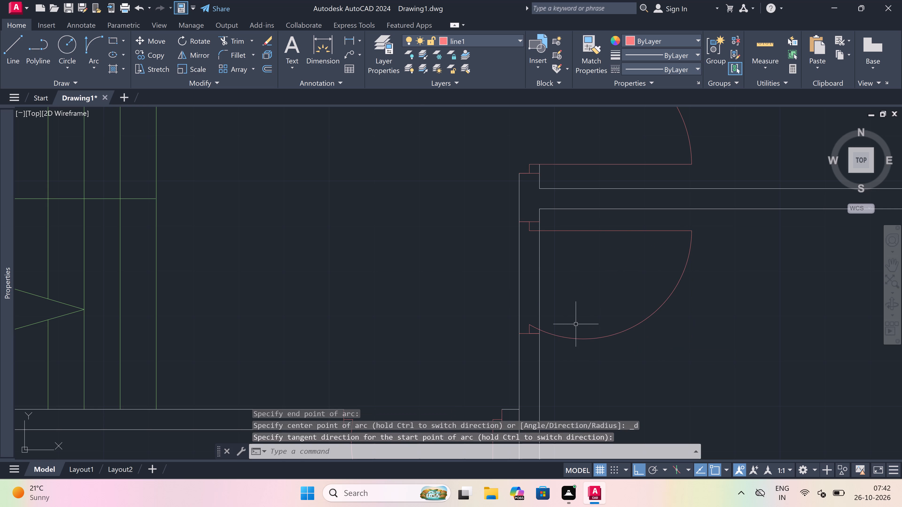
Trim both lines of the lobby's east wall between the two jambs south of the partition to open the doorway.
{"action": "key", "text": "t"}
{"action": "key", "text": "r"}
{"action": "key", "text": "space"}
{"action": "left_click", "coordinate": [550, 288]}
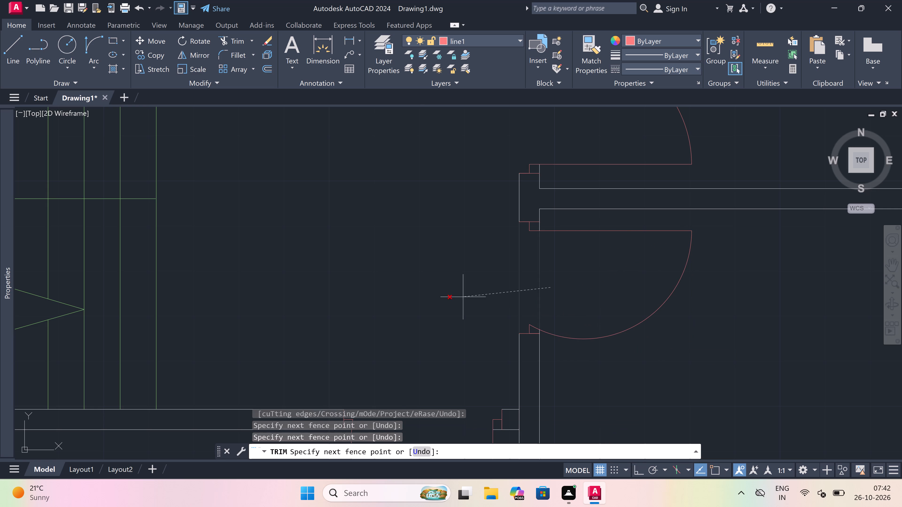
{"action": "left_click", "coordinate": [444, 302]}
{"action": "key", "text": "Escape"}
Erase the window in the south exterior wall of the room just east of the narrow central room.
{"action": "scroll", "coordinate": [502, 291], "scroll_direction": "down", "scroll_amount": 4}
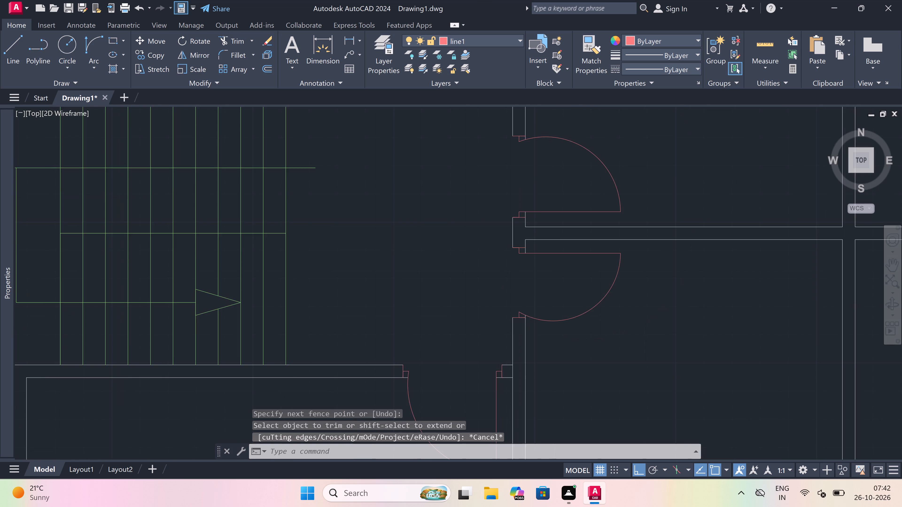
{"action": "scroll", "coordinate": [461, 296], "scroll_direction": "down", "scroll_amount": 2}
{"action": "scroll", "coordinate": [460, 289], "scroll_direction": "up", "scroll_amount": 1}
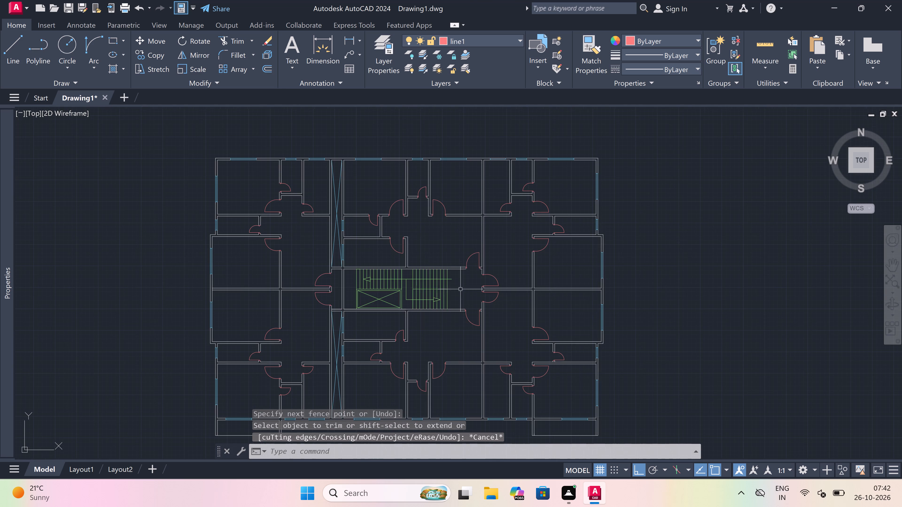
{"action": "scroll", "coordinate": [460, 289], "scroll_direction": "down", "scroll_amount": 3}
{"action": "scroll", "coordinate": [400, 300], "scroll_direction": "up", "scroll_amount": 3}
{"action": "scroll", "coordinate": [400, 298], "scroll_direction": "down", "scroll_amount": 2}
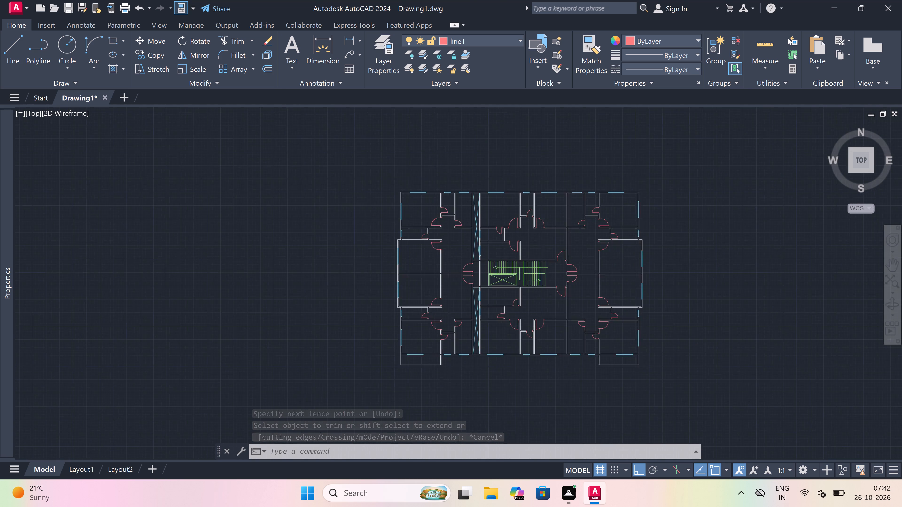
{"action": "scroll", "coordinate": [472, 358], "scroll_direction": "up", "scroll_amount": 1}
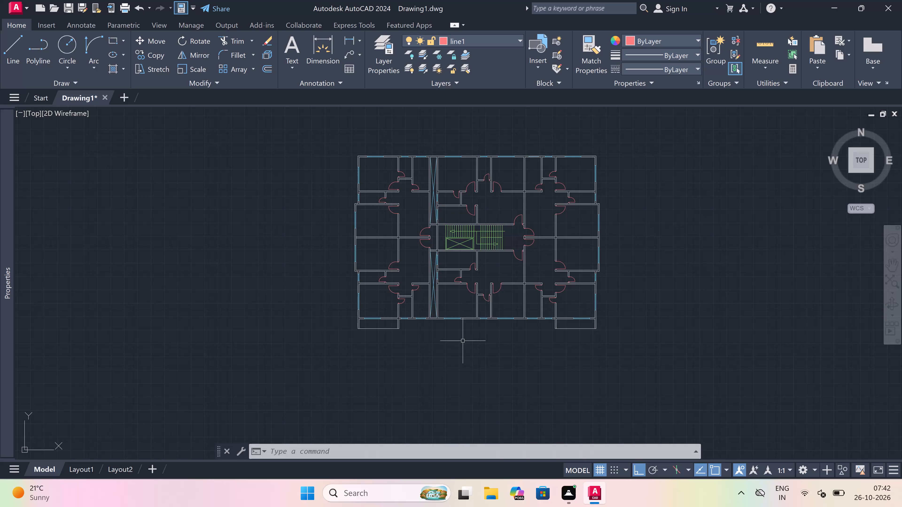
{"action": "scroll", "coordinate": [482, 342], "scroll_direction": "up", "scroll_amount": 2}
{"action": "scroll", "coordinate": [544, 261], "scroll_direction": "up", "scroll_amount": 1}
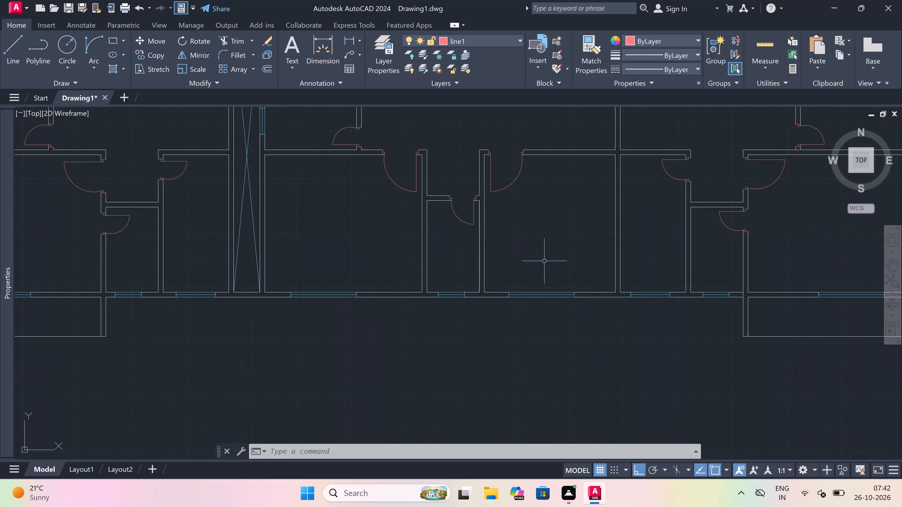
{"action": "scroll", "coordinate": [553, 292], "scroll_direction": "up", "scroll_amount": 3}
{"action": "left_click_drag", "start_coordinate": [554, 286], "coordinate": [554, 289]}
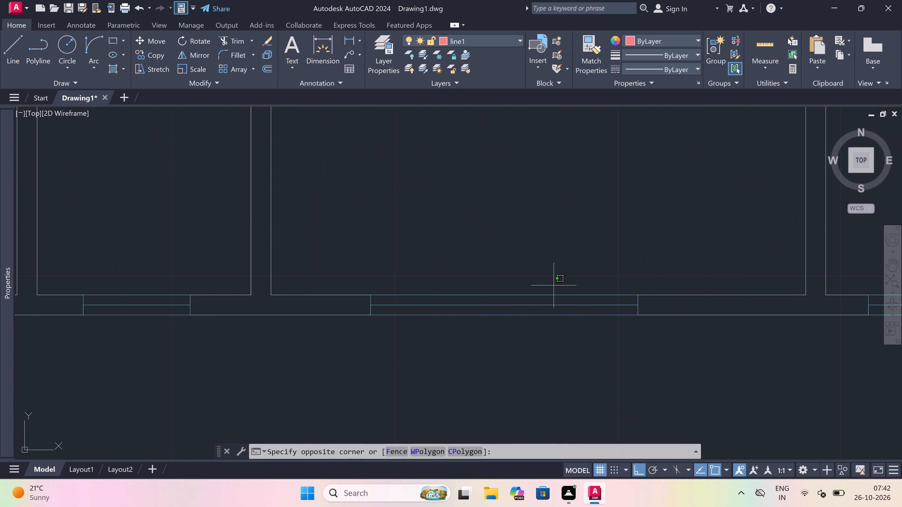
{"action": "left_click", "coordinate": [512, 391]}
{"action": "key", "text": "Delete"}
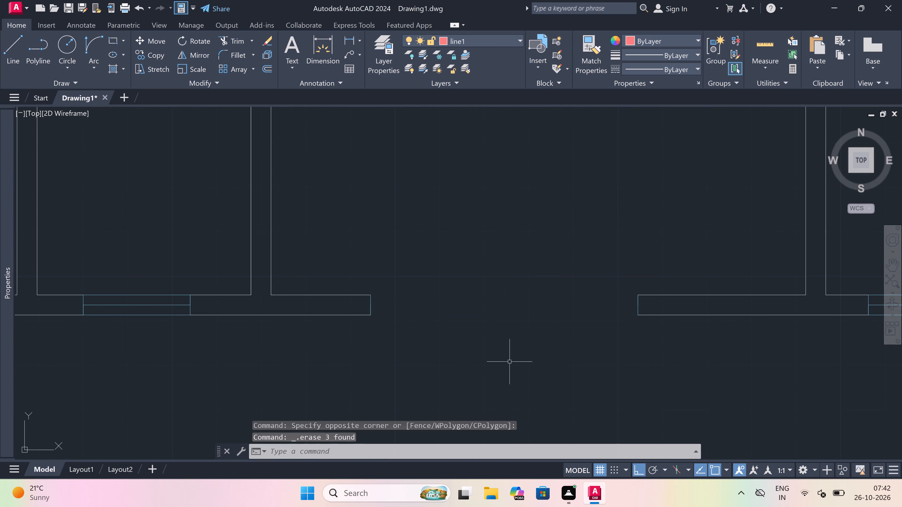
Trim away the two leftover end lines of the erased window in the south exterior wall.
{"action": "key", "text": "t"}
{"action": "key", "text": "r"}
{"action": "key", "text": "space"}
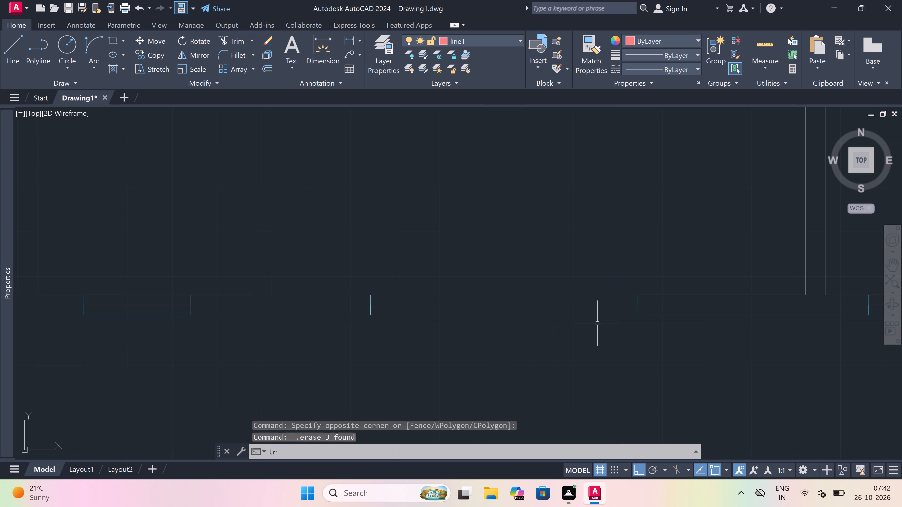
{"action": "left_click_drag", "start_coordinate": [649, 303], "coordinate": [645, 303]}
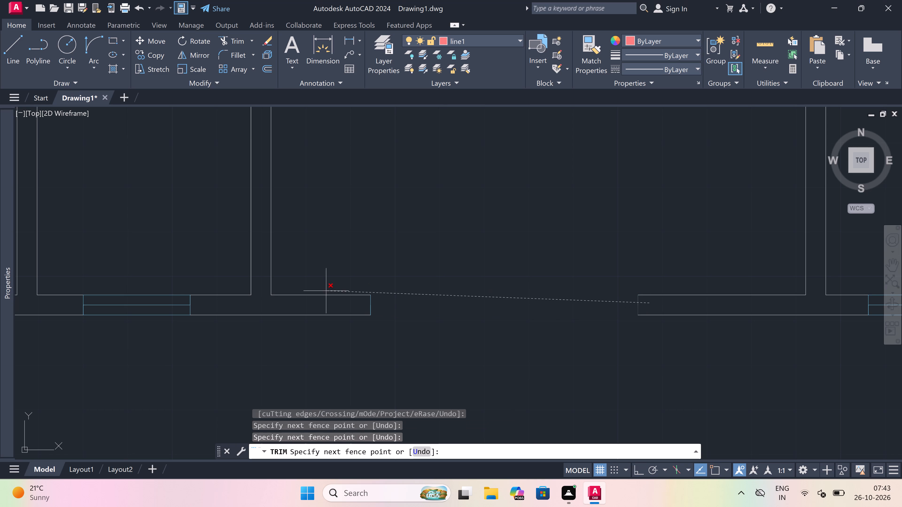
{"action": "left_click", "coordinate": [334, 309]}
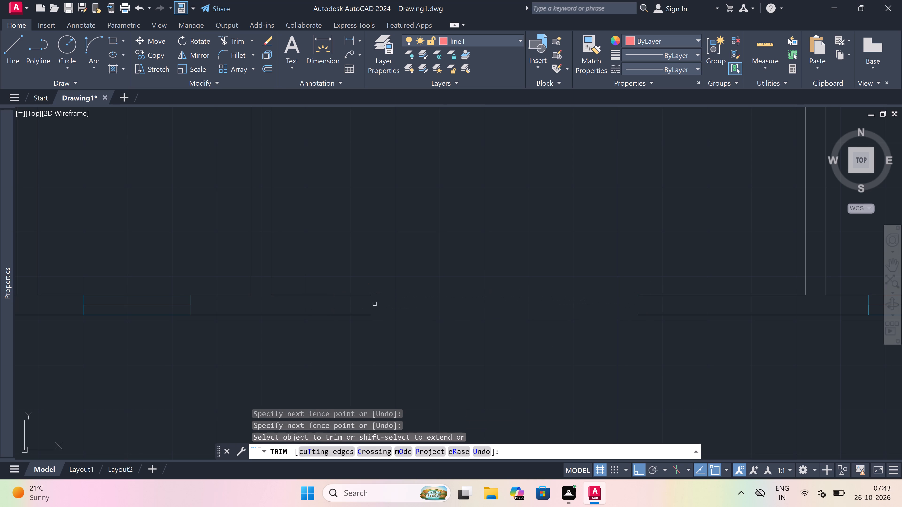
{"action": "key", "text": "Escape"}
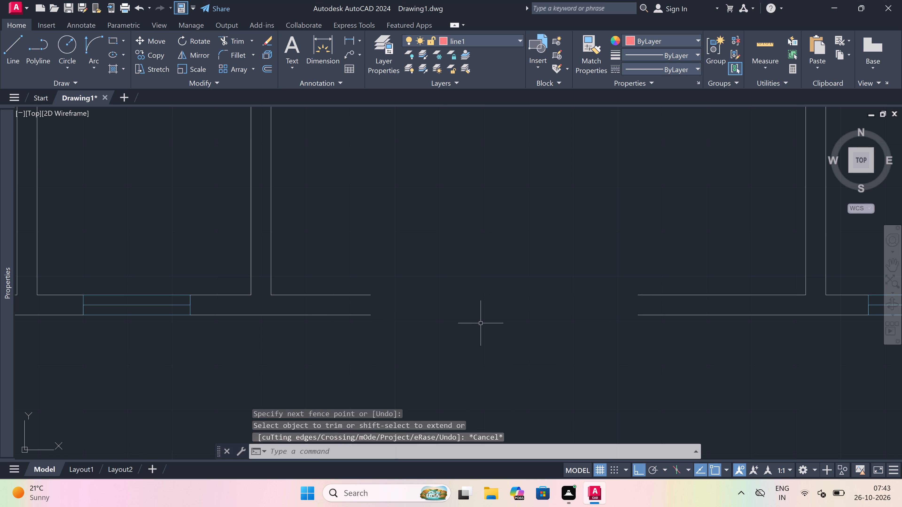
On layer 0, draw the balcony outline 3' south of the exterior wall, spanning the room's side-wall outer faces and returning north.
{"action": "key", "text": "l"}
{"action": "key", "text": "space"}
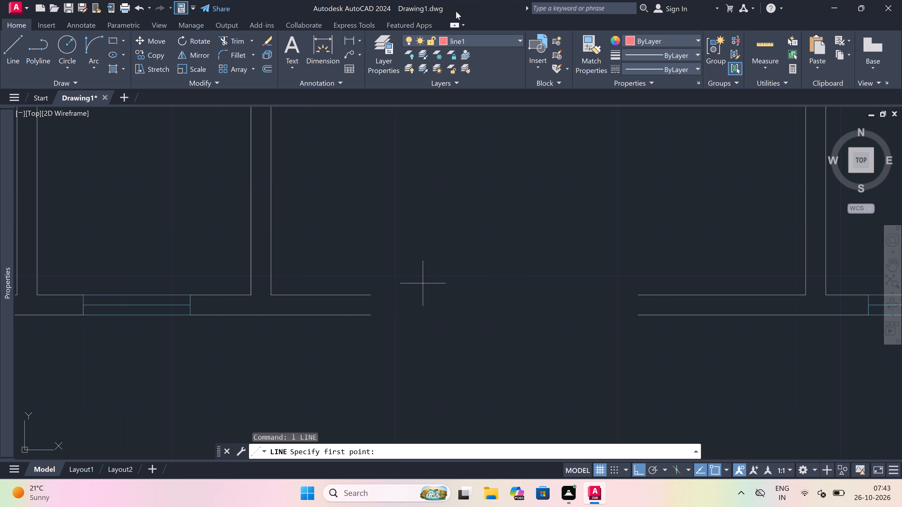
{"action": "left_click", "coordinate": [496, 36]}
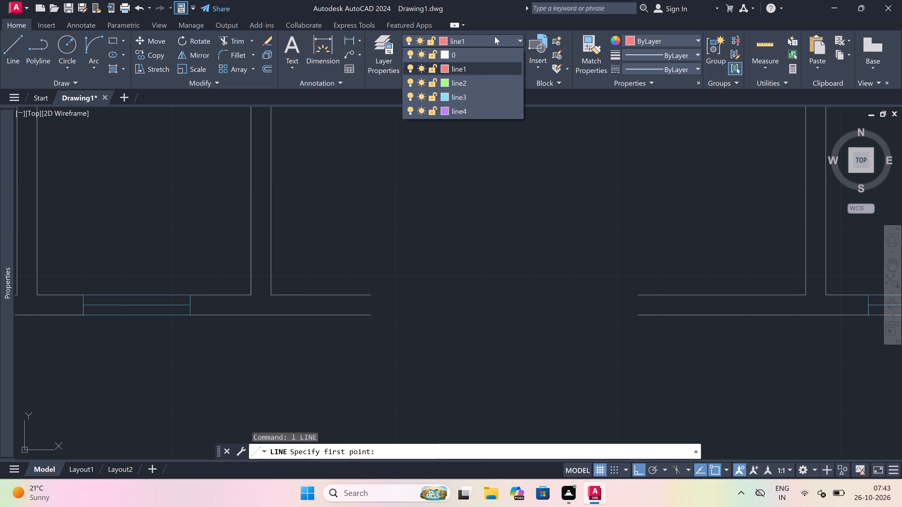
{"action": "left_click", "coordinate": [474, 52]}
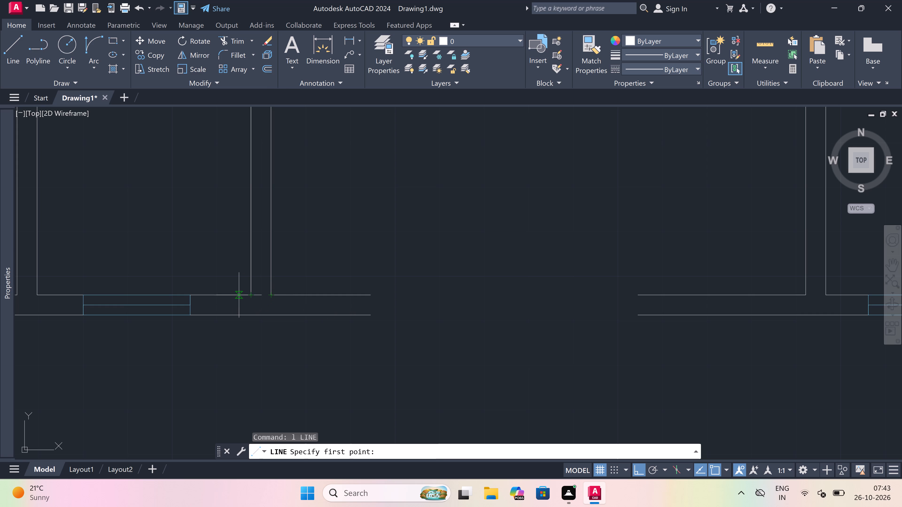
{"action": "left_click", "coordinate": [251, 312]}
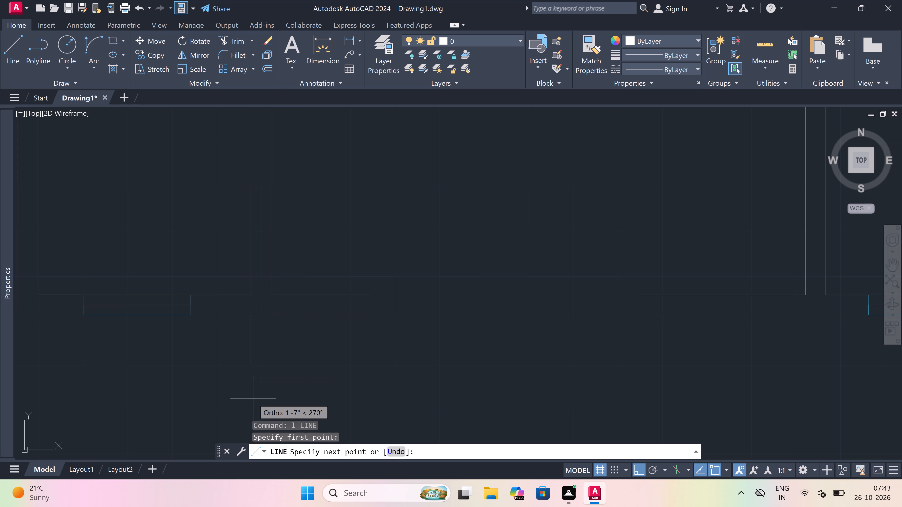
{"action": "type", "text": "3'"}
{"action": "key", "text": "space"}
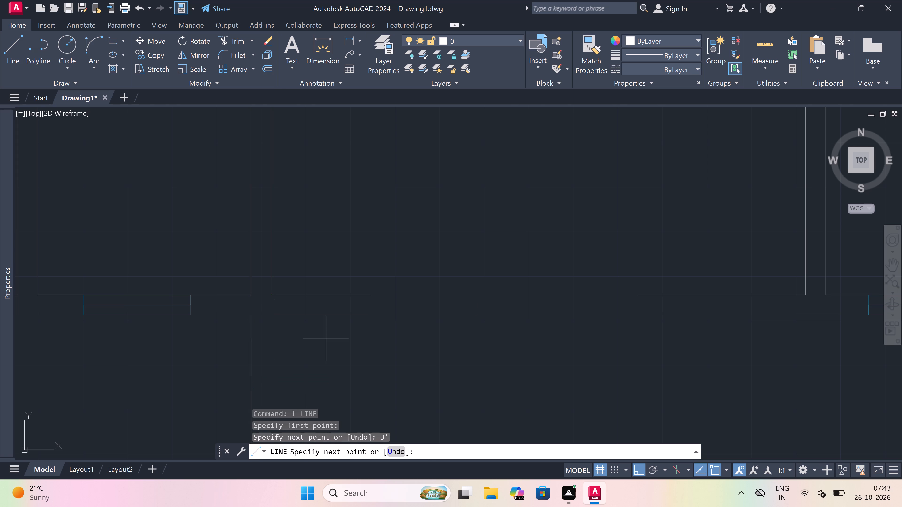
{"action": "scroll", "coordinate": [407, 293], "scroll_direction": "down", "scroll_amount": 4}
{"action": "scroll", "coordinate": [436, 313], "scroll_direction": "up", "scroll_amount": 2}
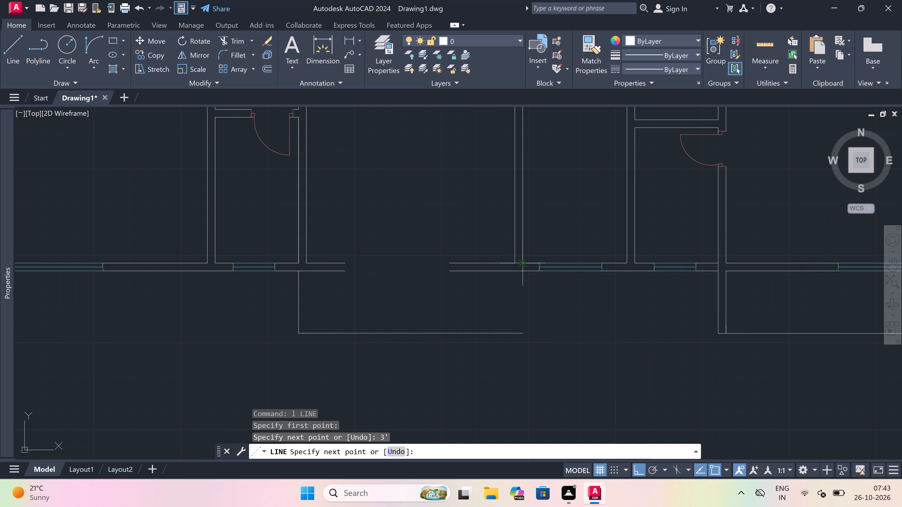
{"action": "left_click_drag", "start_coordinate": [518, 334], "coordinate": [521, 328]}
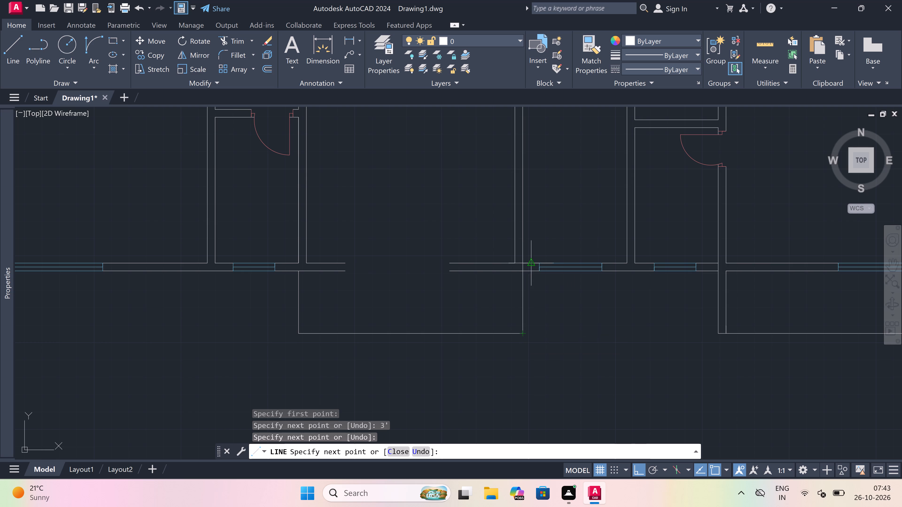
{"action": "left_click", "coordinate": [525, 269]}
{"action": "key", "text": "Escape"}
Draw the balcony's inner wall lines 4.5" inside the outline, carrying both side lines north to the room's inner corners.
{"action": "key", "text": "space"}
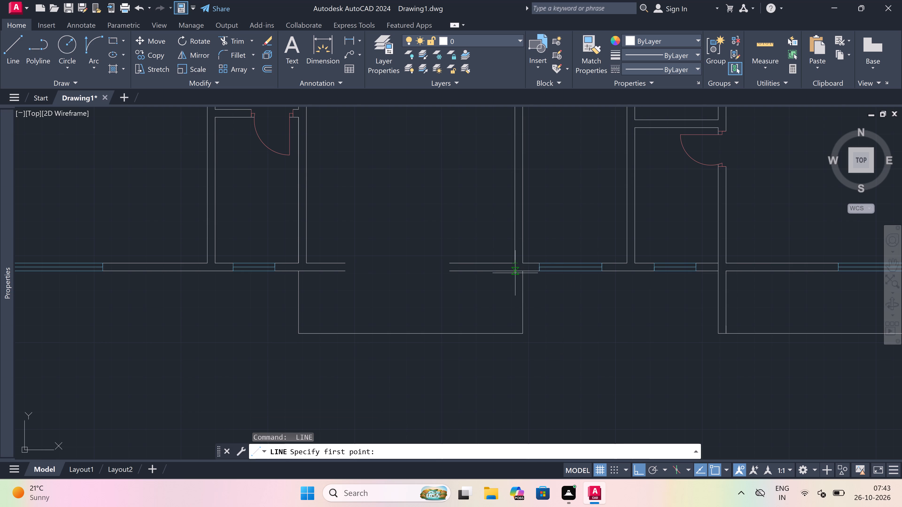
{"action": "scroll", "coordinate": [515, 273], "scroll_direction": "up", "scroll_amount": 1}
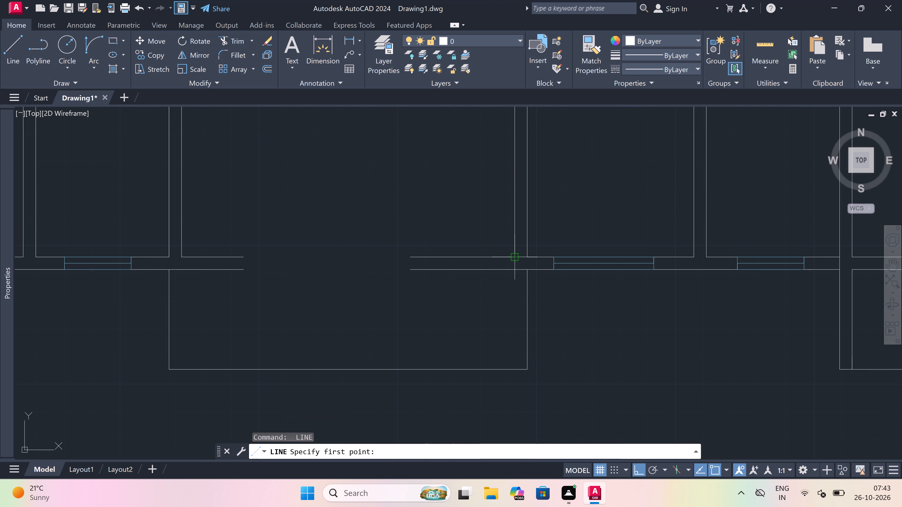
{"action": "left_click_drag", "start_coordinate": [515, 270], "coordinate": [515, 283]}
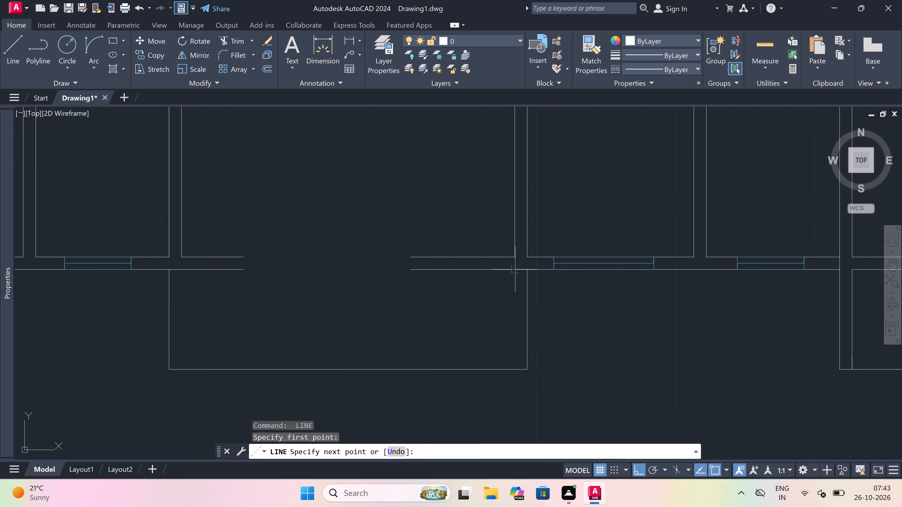
{"action": "left_click_drag", "start_coordinate": [514, 367], "coordinate": [515, 361]}
{"action": "type", "text": "4.5\""}
{"action": "key", "text": "space"}
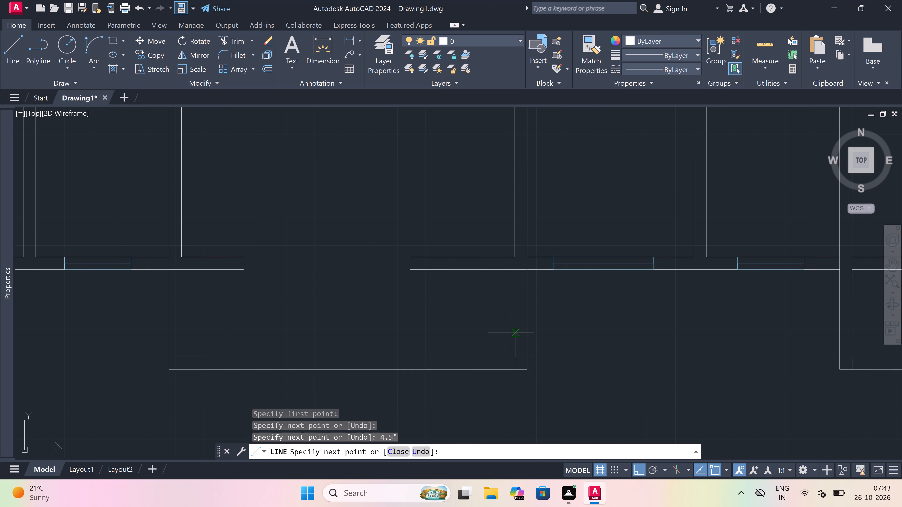
{"action": "left_click", "coordinate": [171, 358]}
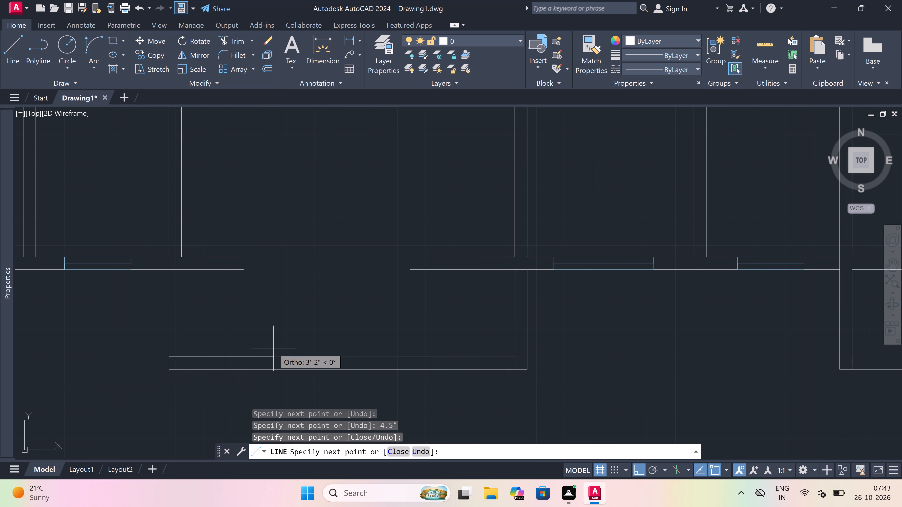
{"action": "type", "text": "4.5\""}
{"action": "key", "text": "space"}
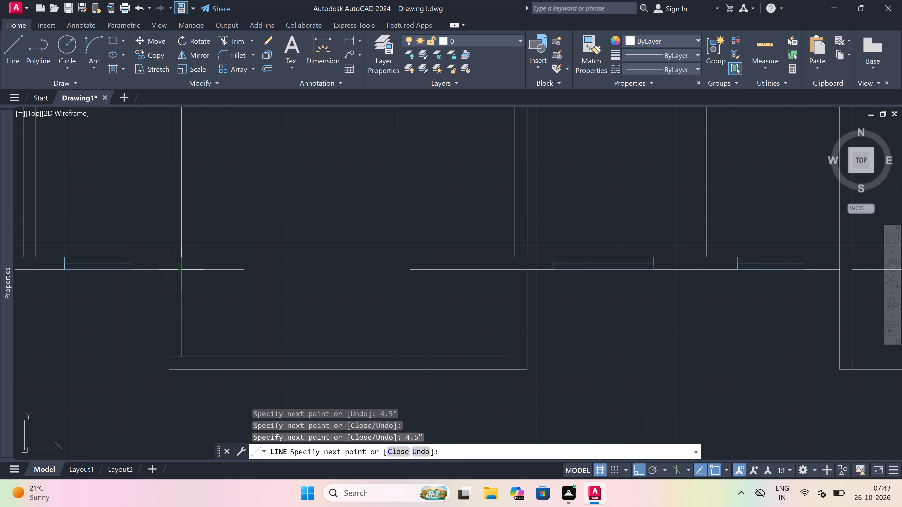
{"action": "left_click", "coordinate": [182, 258]}
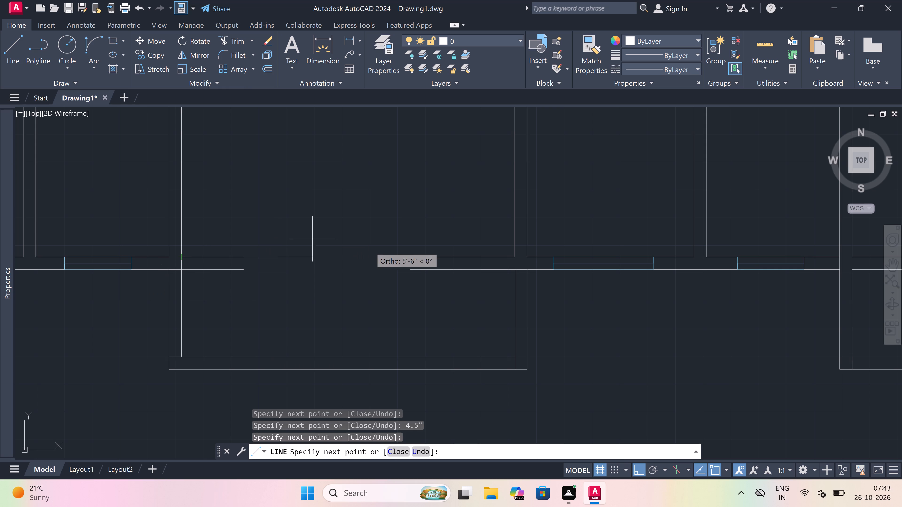
{"action": "key", "text": "Escape"}
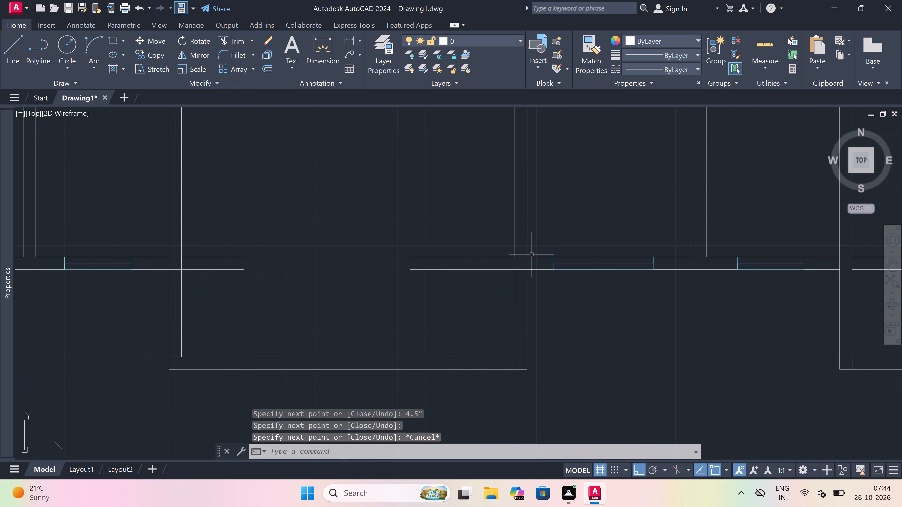
{"action": "key", "text": "space"}
{"action": "left_click", "coordinate": [516, 258]}
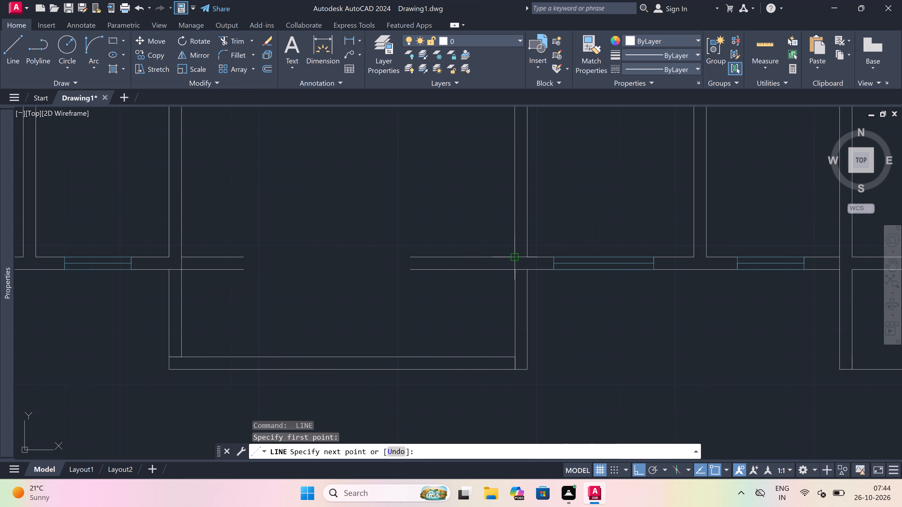
{"action": "left_click", "coordinate": [515, 274]}
{"action": "key", "text": "Escape"}
Trim the leftover exterior wall lines and the overlapping wall stubs along the new balcony's east side.
{"action": "key", "text": "t"}
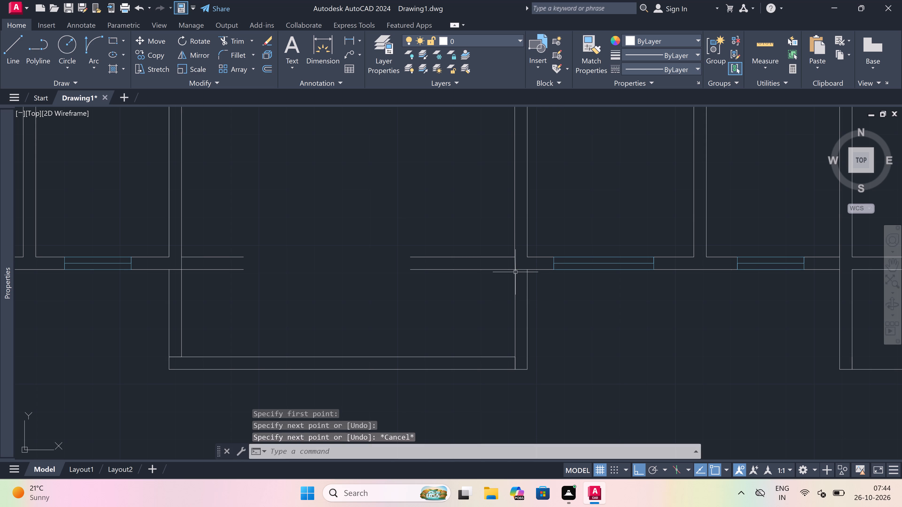
{"action": "key", "text": "r"}
{"action": "key", "text": "space"}
{"action": "left_click", "coordinate": [484, 245]}
{"action": "left_click", "coordinate": [480, 309]}
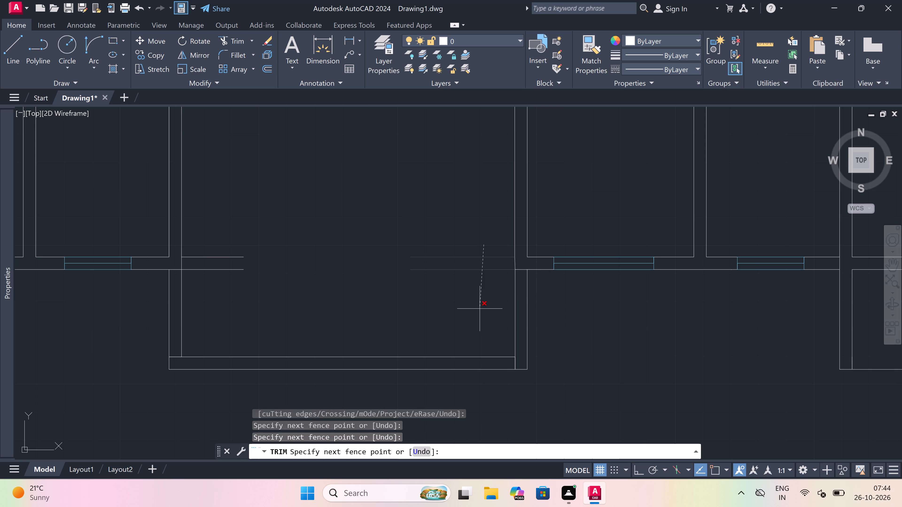
{"action": "left_click", "coordinate": [521, 269]}
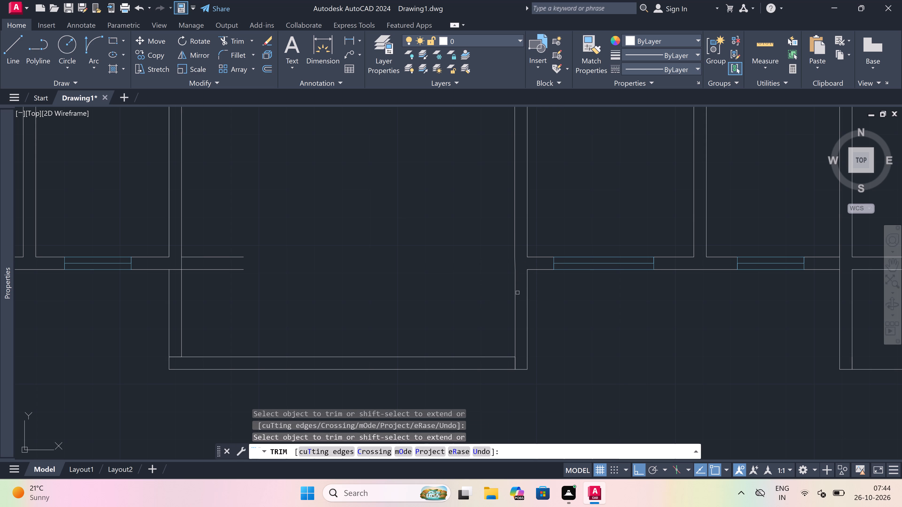
{"action": "left_click", "coordinate": [515, 363]}
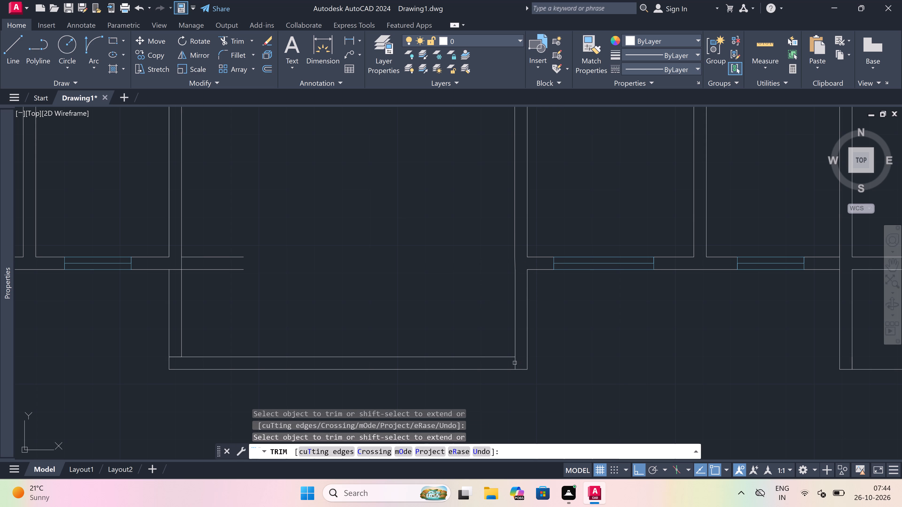
{"action": "left_click", "coordinate": [515, 363]}
Trim the overlapping wall stubs and leftover exterior wall lines along the same balcony's west side.
{"action": "scroll", "coordinate": [515, 363], "scroll_direction": "down", "scroll_amount": 2}
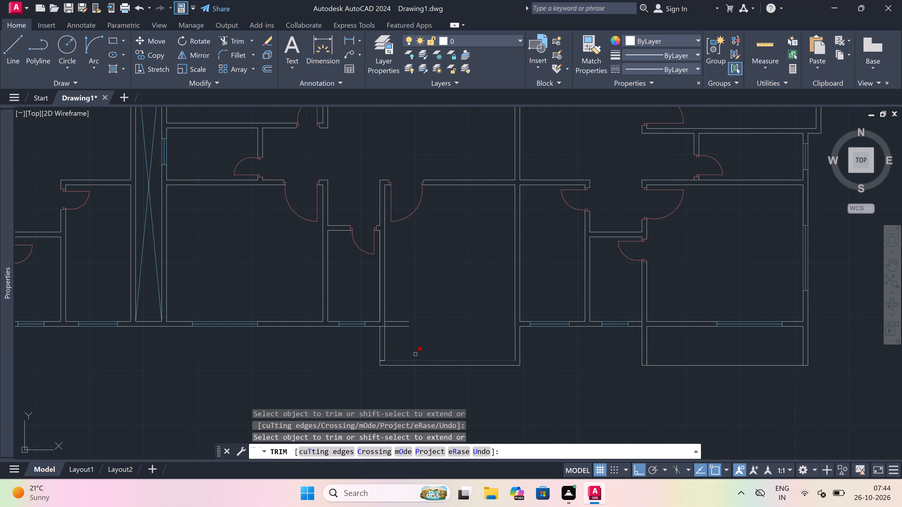
{"action": "scroll", "coordinate": [367, 353], "scroll_direction": "up", "scroll_amount": 2}
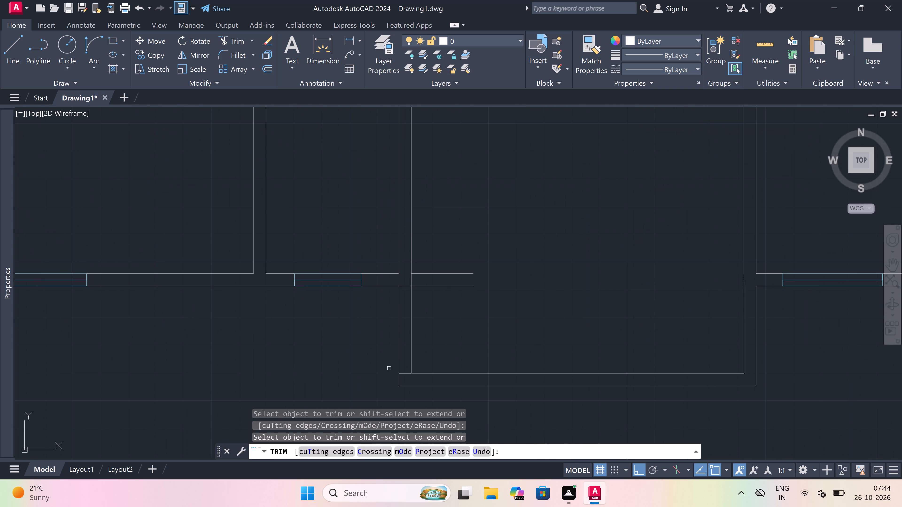
{"action": "left_click_drag", "start_coordinate": [406, 377], "coordinate": [406, 375]}
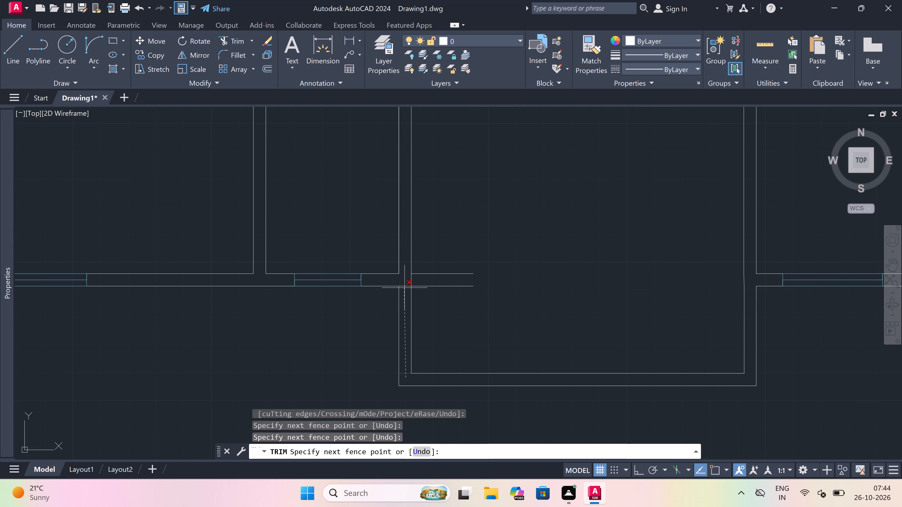
{"action": "left_click", "coordinate": [404, 279]}
{"action": "left_click", "coordinate": [419, 256]}
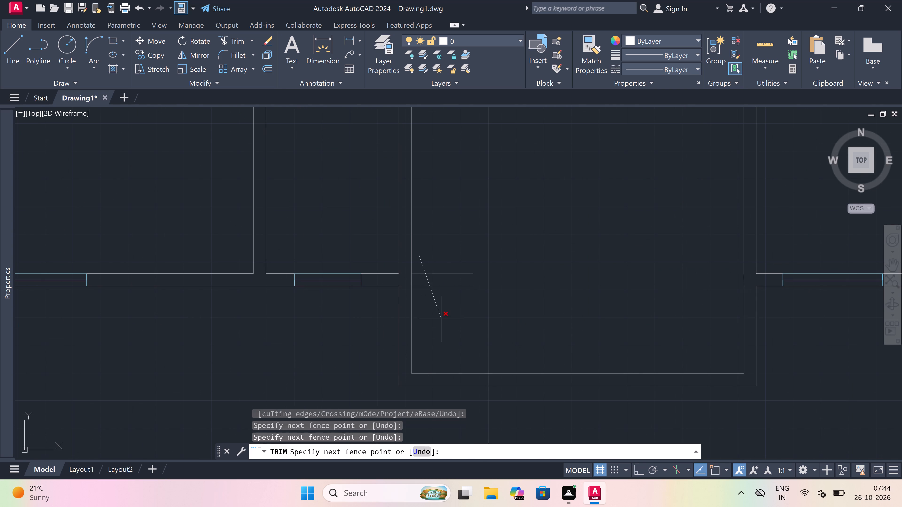
{"action": "left_click", "coordinate": [442, 319]}
{"action": "scroll", "coordinate": [442, 319], "scroll_direction": "down", "scroll_amount": 4}
{"action": "key", "text": "Escape"}
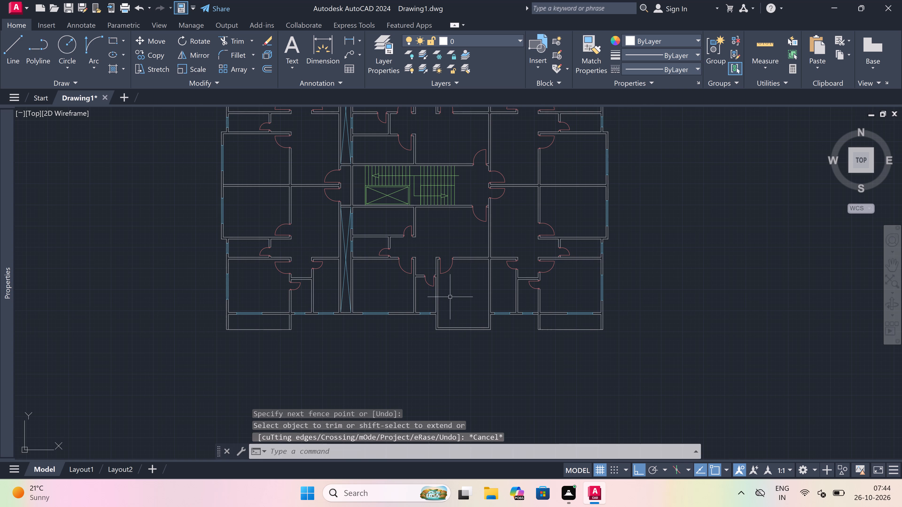
Draw a balcony outline 3' south of the room east of the shaft, from the shaft's east edge to the narrow room's wall and back north.
{"action": "scroll", "coordinate": [450, 297], "scroll_direction": "down", "scroll_amount": 2}
{"action": "scroll", "coordinate": [424, 315], "scroll_direction": "up", "scroll_amount": 2}
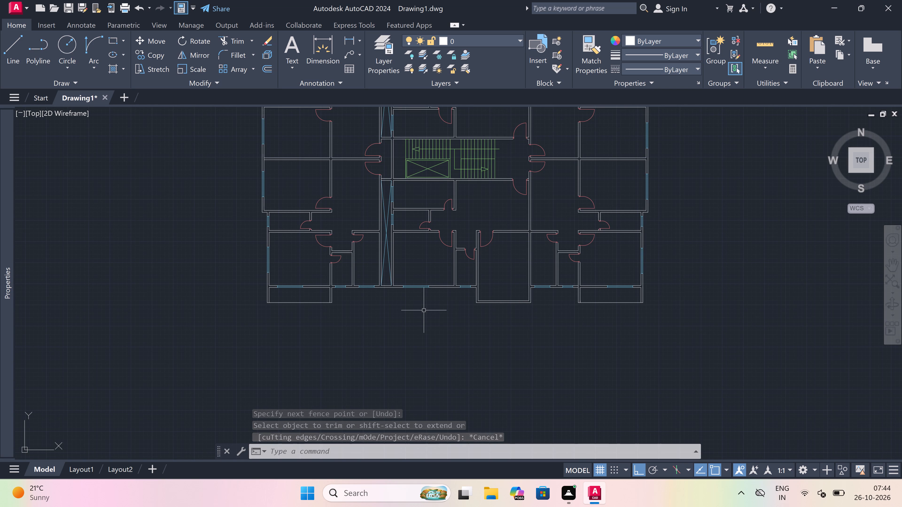
{"action": "scroll", "coordinate": [424, 310], "scroll_direction": "up", "scroll_amount": 1}
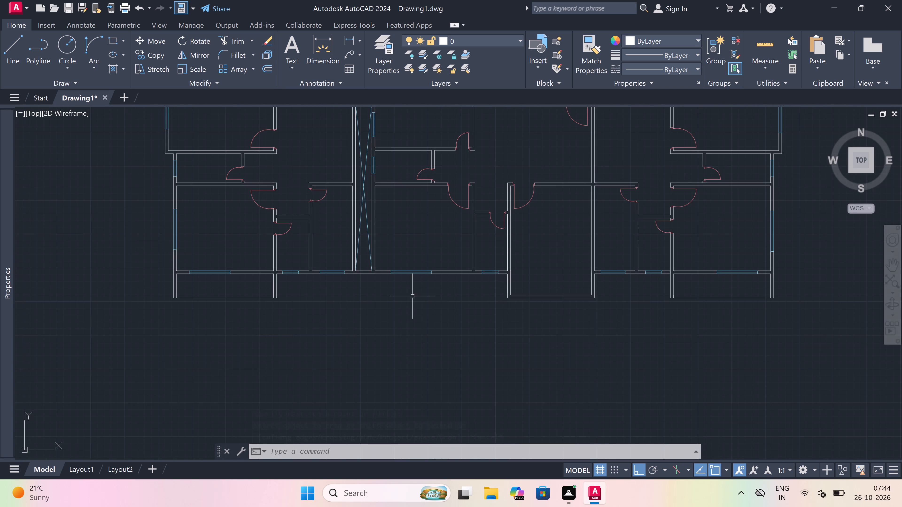
{"action": "scroll", "coordinate": [369, 271], "scroll_direction": "up", "scroll_amount": 2}
{"action": "scroll", "coordinate": [391, 292], "scroll_direction": "up", "scroll_amount": 1}
{"action": "type", "text": "l"}
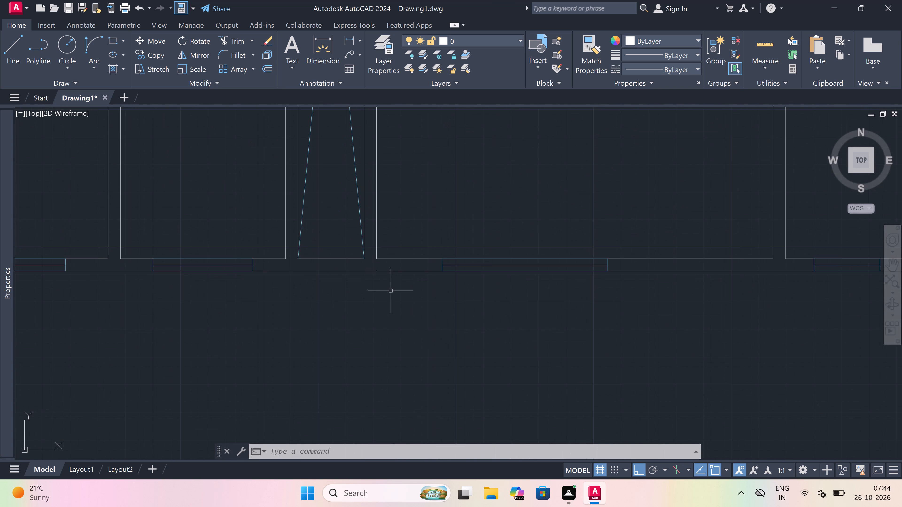
{"action": "key", "text": "space"}
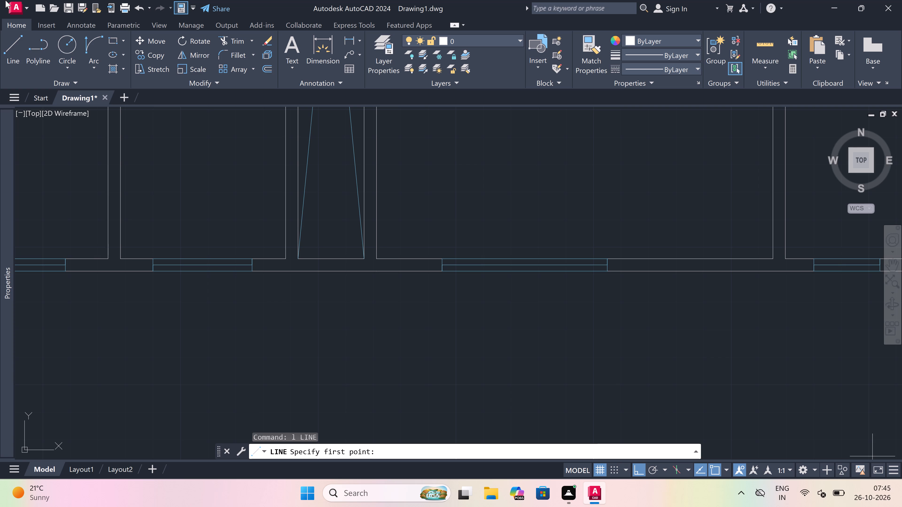
{"action": "double_click", "coordinate": [5, 0]}
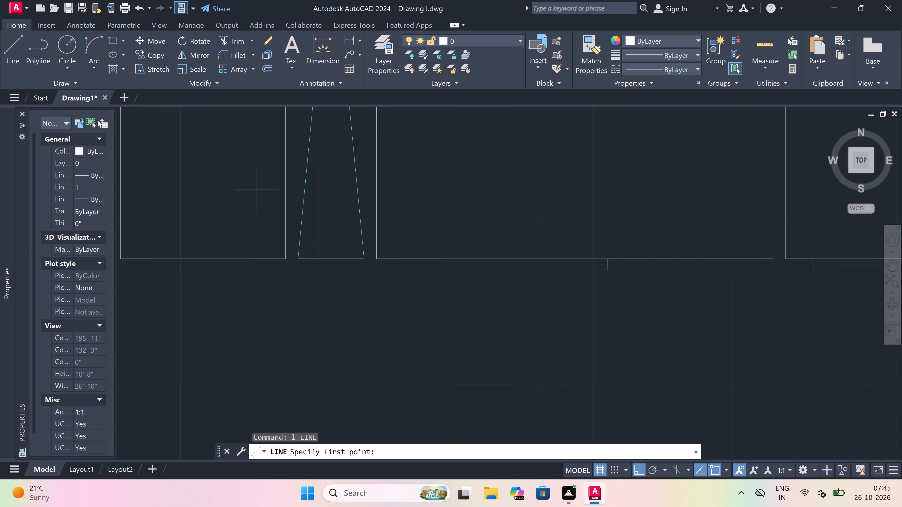
{"action": "scroll", "coordinate": [369, 310], "scroll_direction": "down", "scroll_amount": 7}
{"action": "scroll", "coordinate": [374, 299], "scroll_direction": "up", "scroll_amount": 4}
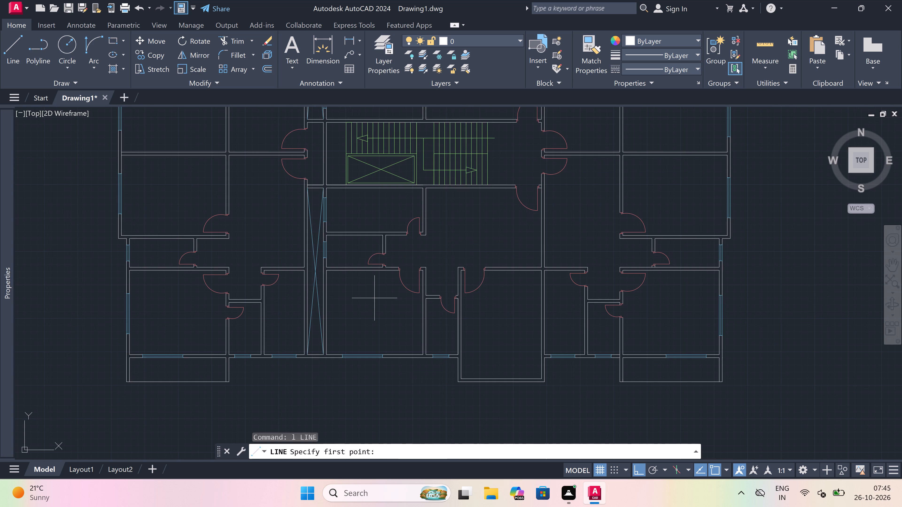
{"action": "scroll", "coordinate": [349, 310], "scroll_direction": "down", "scroll_amount": 3}
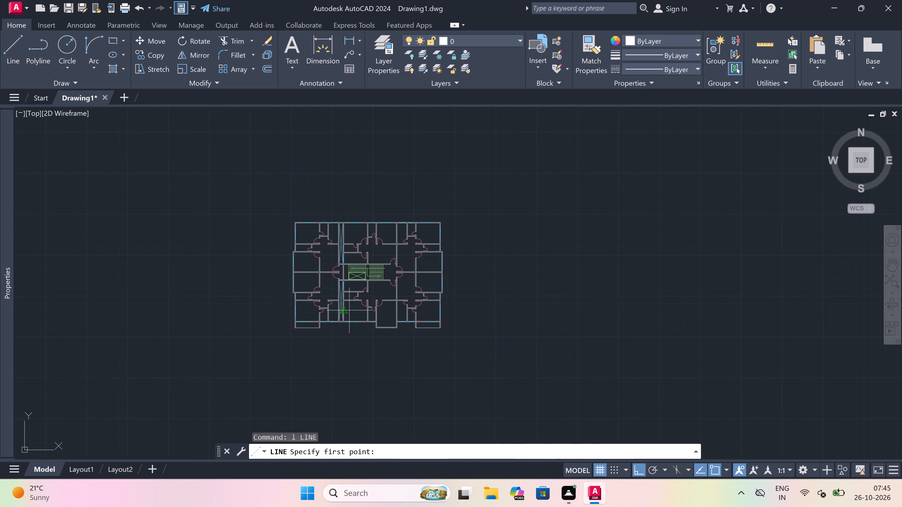
{"action": "scroll", "coordinate": [373, 289], "scroll_direction": "up", "scroll_amount": 2}
{"action": "scroll", "coordinate": [386, 296], "scroll_direction": "down", "scroll_amount": 1}
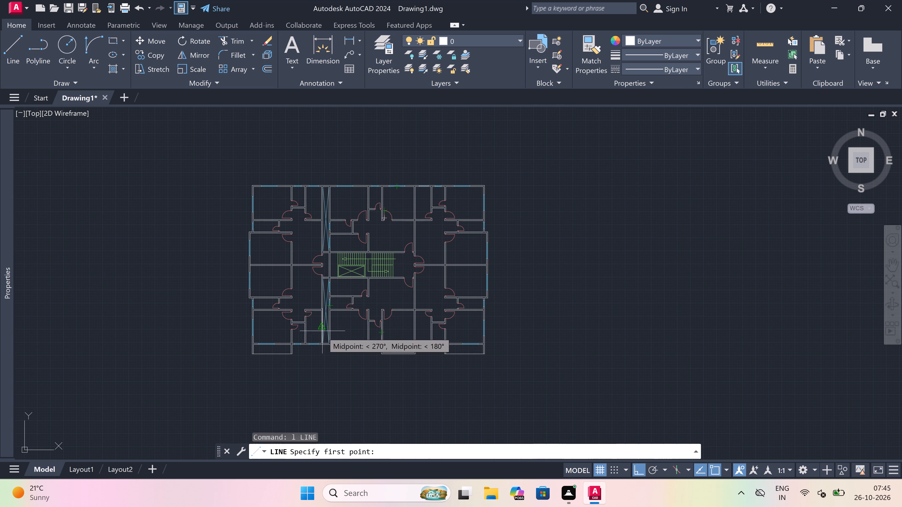
{"action": "scroll", "coordinate": [323, 346], "scroll_direction": "up", "scroll_amount": 3}
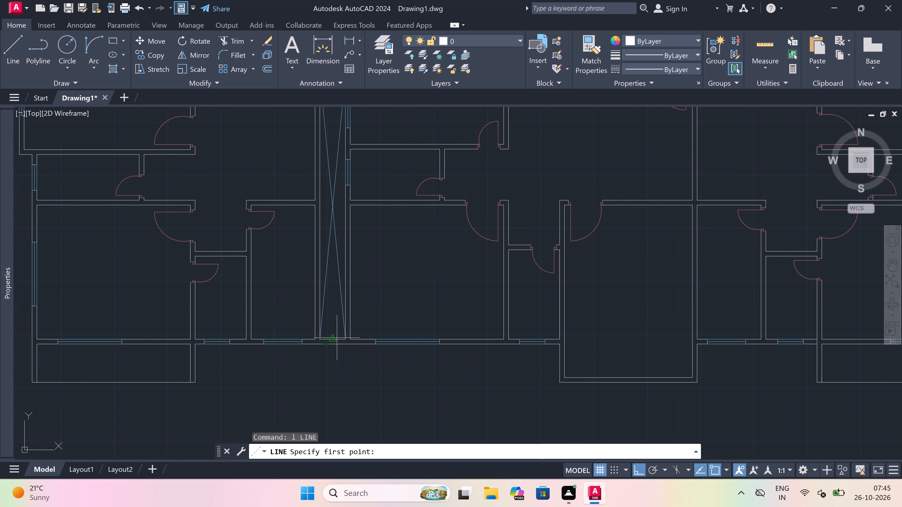
{"action": "scroll", "coordinate": [348, 345], "scroll_direction": "up", "scroll_amount": 3}
{"action": "scroll", "coordinate": [341, 331], "scroll_direction": "down", "scroll_amount": 2}
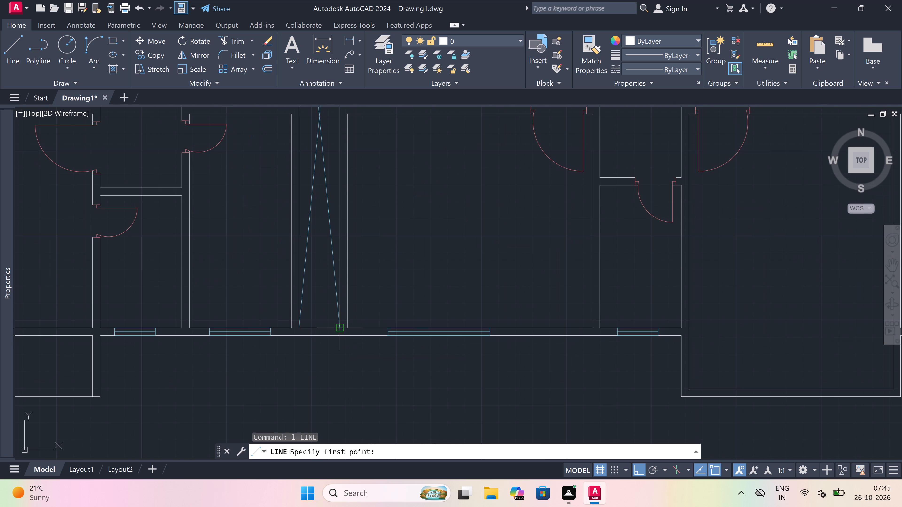
{"action": "scroll", "coordinate": [341, 331], "scroll_direction": "up", "scroll_amount": 1}
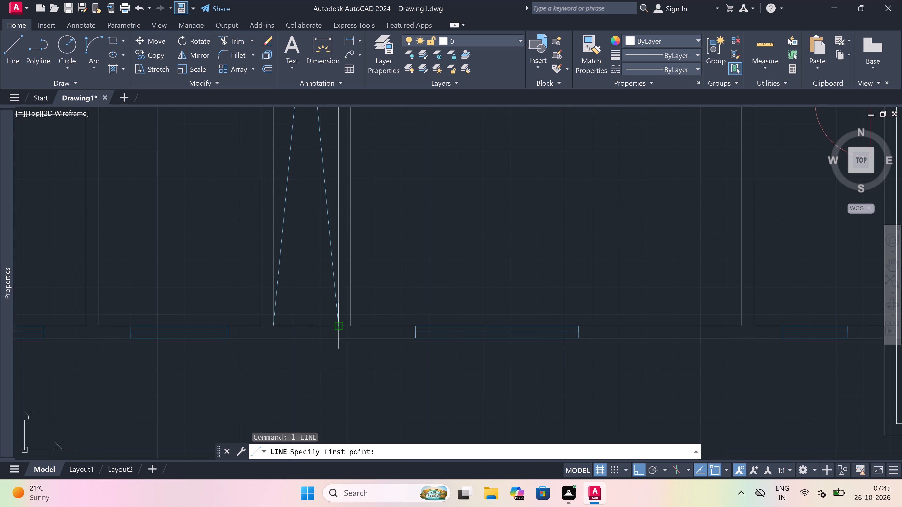
{"action": "left_click", "coordinate": [336, 336]}
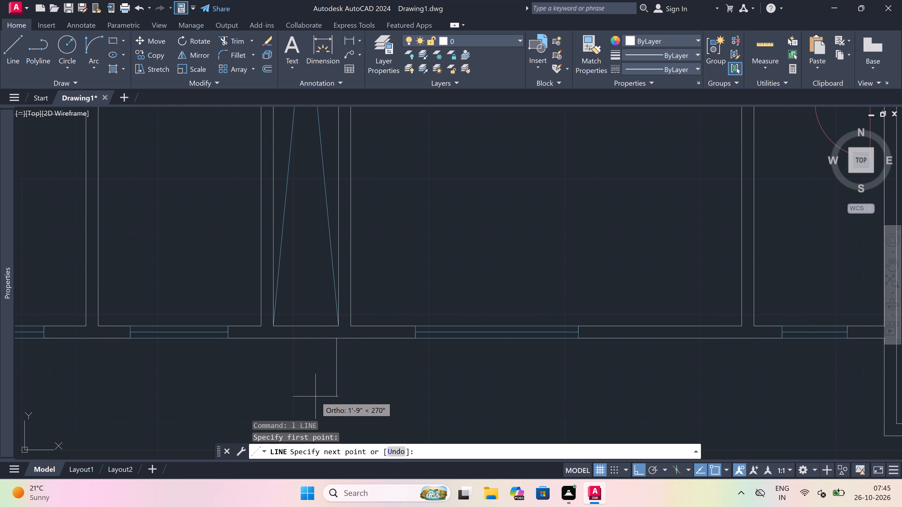
{"action": "type", "text": "3'"}
{"action": "key", "text": "space"}
{"action": "scroll", "coordinate": [311, 399], "scroll_direction": "down", "scroll_amount": 3}
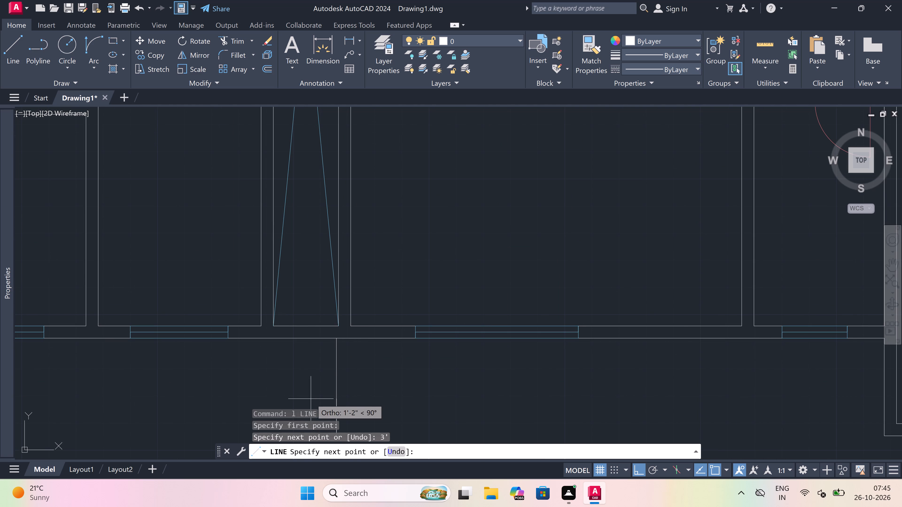
{"action": "scroll", "coordinate": [311, 399], "scroll_direction": "down", "scroll_amount": 1}
{"action": "scroll", "coordinate": [358, 421], "scroll_direction": "up", "scroll_amount": 2}
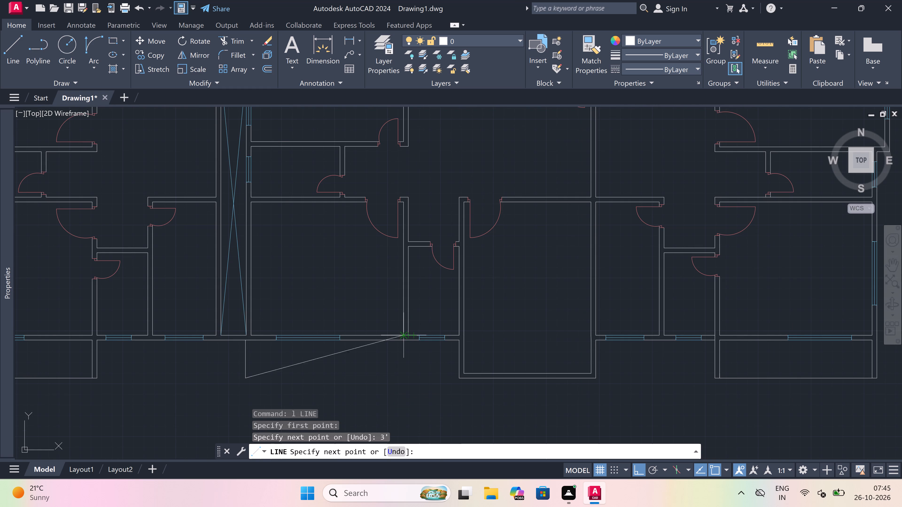
{"action": "scroll", "coordinate": [405, 367], "scroll_direction": "up", "scroll_amount": 2}
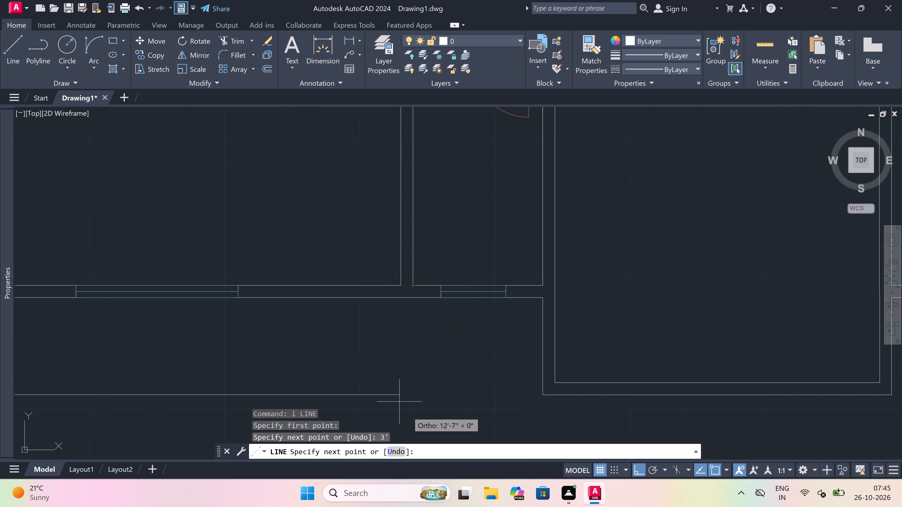
{"action": "left_click_drag", "start_coordinate": [411, 394], "coordinate": [411, 381]}
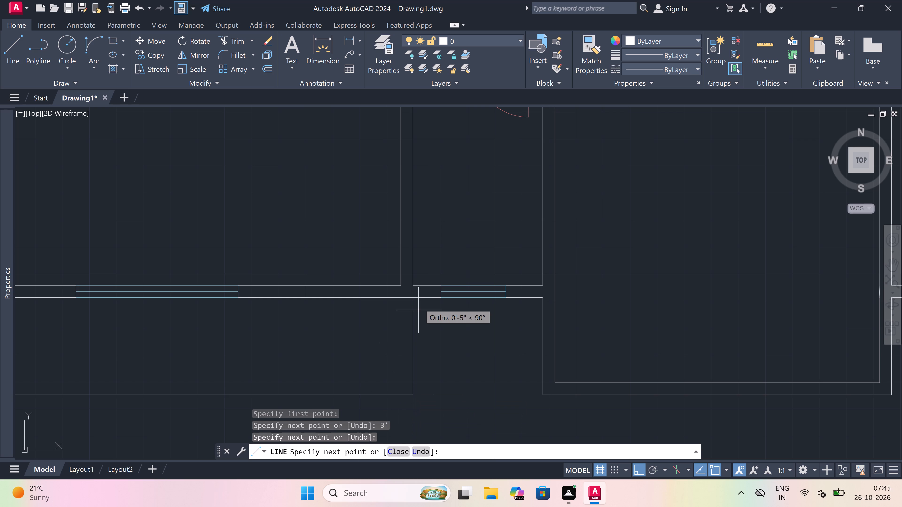
{"action": "left_click", "coordinate": [415, 299]}
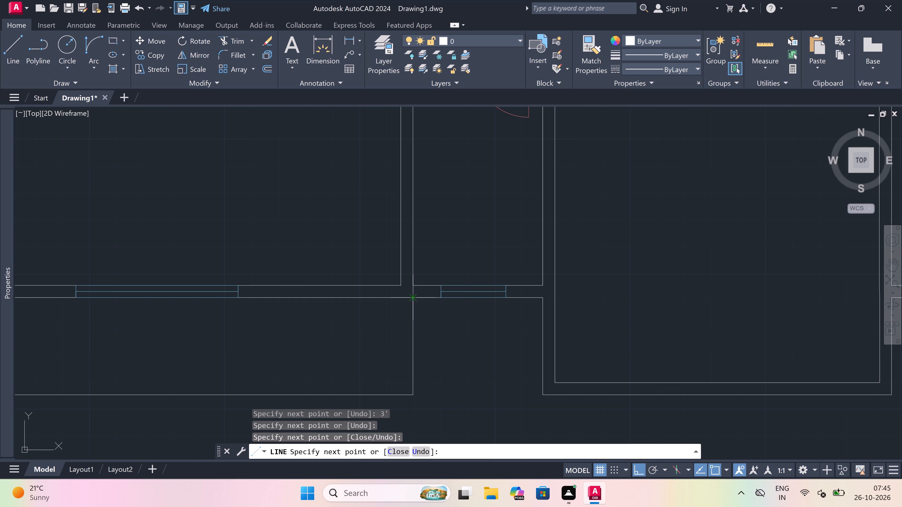
Draw this balcony's inner wall lines 4.5" inside the outline, ending at the south exterior wall.
{"action": "type", "text": "4.5\""}
{"action": "key", "text": "space"}
{"action": "scroll", "coordinate": [380, 303], "scroll_direction": "down", "scroll_amount": 2}
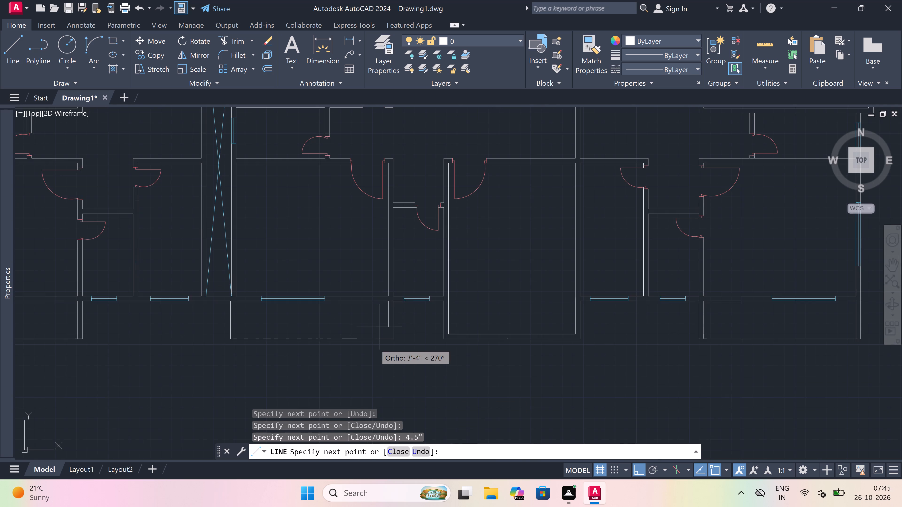
{"action": "scroll", "coordinate": [371, 356], "scroll_direction": "up", "scroll_amount": 2}
{"action": "left_click", "coordinate": [414, 315]}
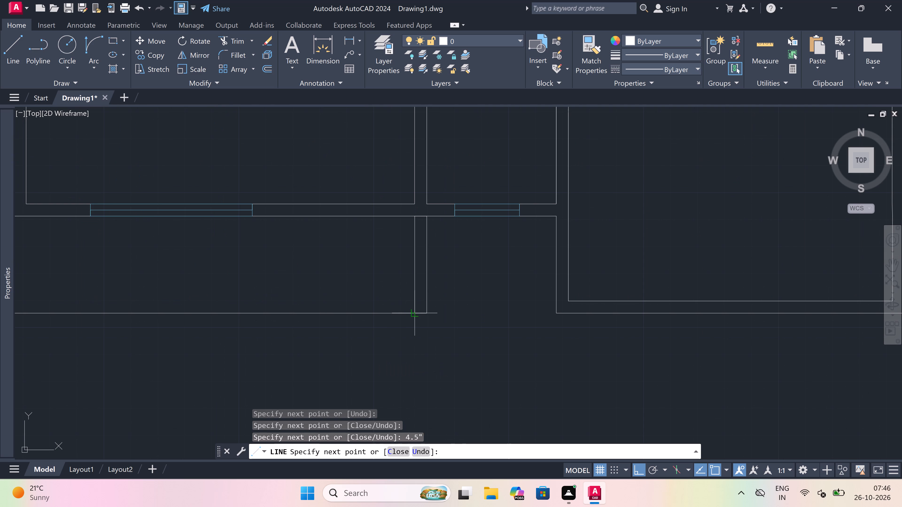
{"action": "type", "text": "4.5\""}
{"action": "key", "text": "space"}
{"action": "scroll", "coordinate": [410, 303], "scroll_direction": "down", "scroll_amount": 2}
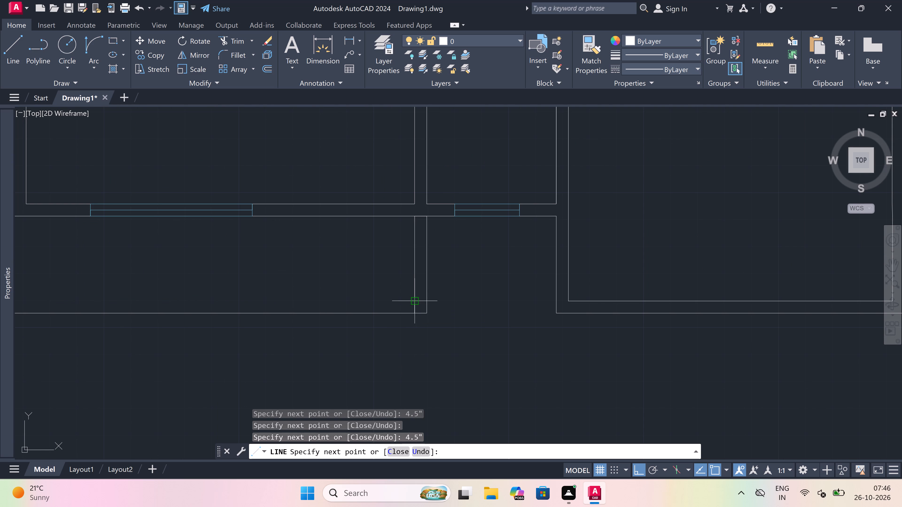
{"action": "scroll", "coordinate": [252, 299], "scroll_direction": "up", "scroll_amount": 2}
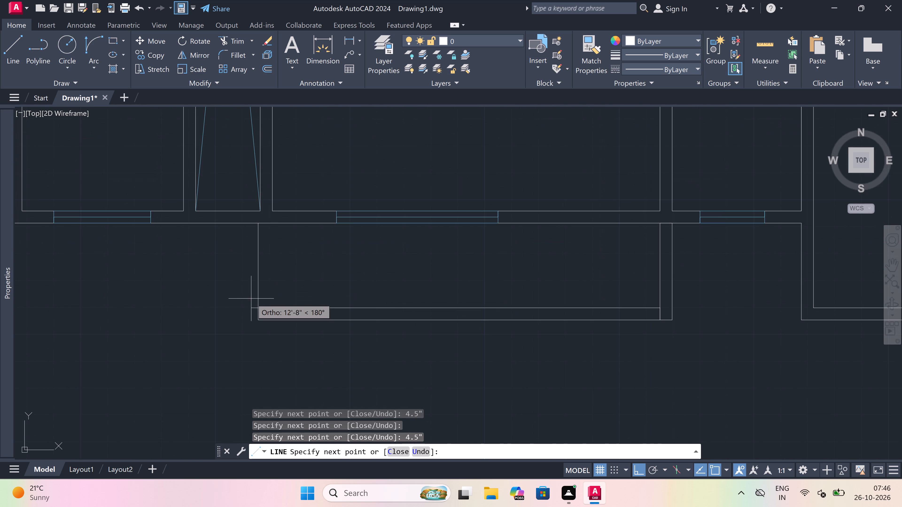
{"action": "left_click", "coordinate": [258, 305]}
{"action": "type", "text": "4.5\""}
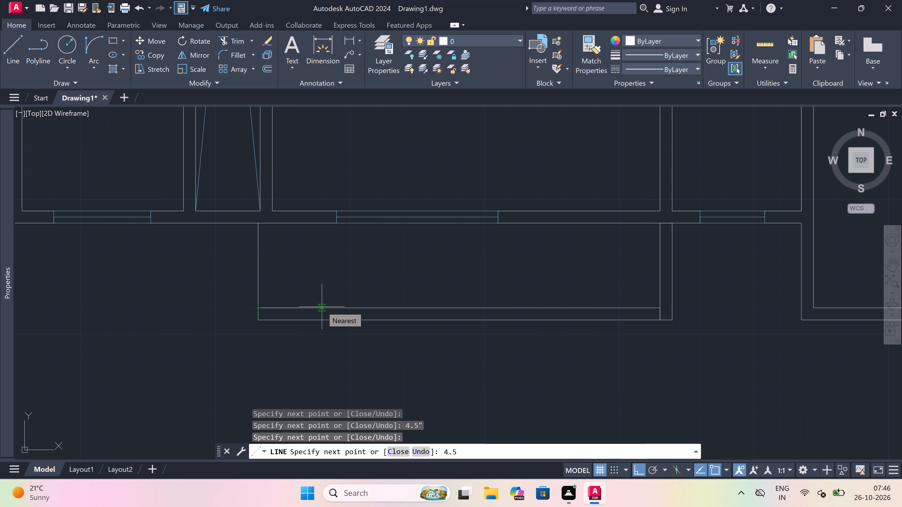
{"action": "key", "text": "space"}
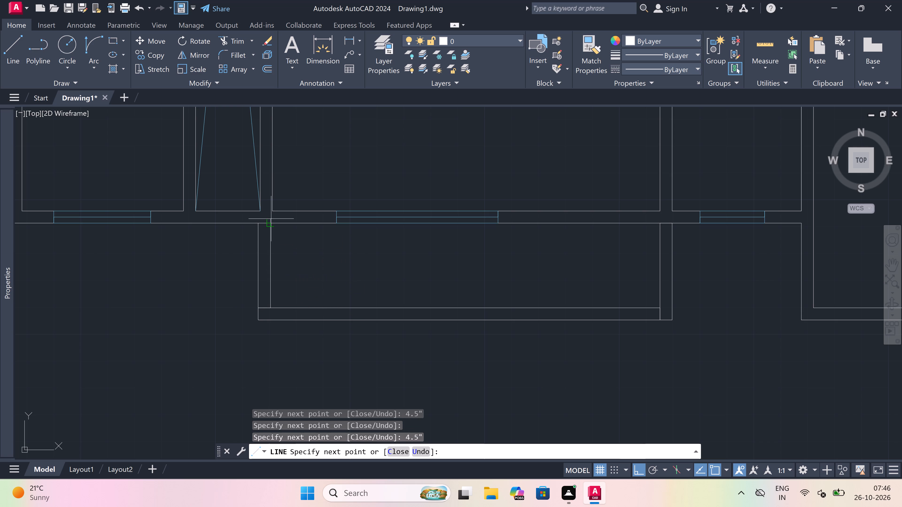
{"action": "left_click", "coordinate": [270, 224]}
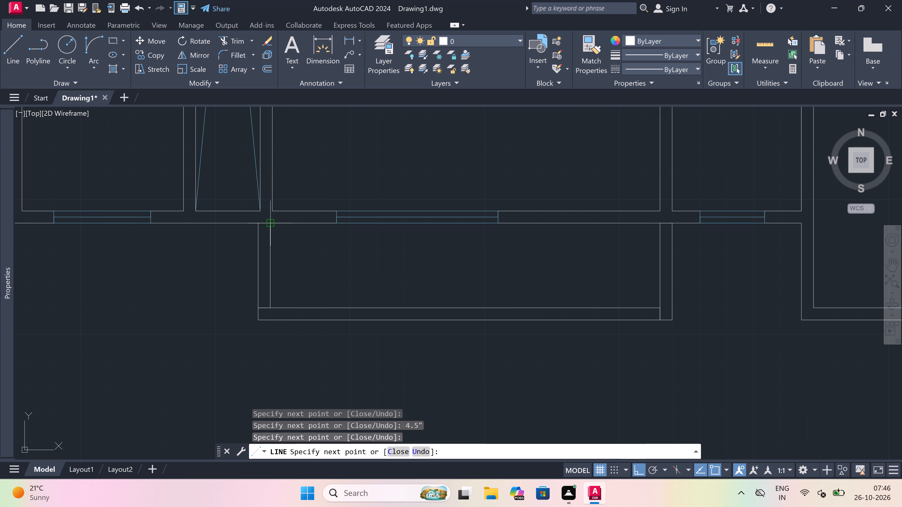
{"action": "key", "text": "Escape"}
Trim the exterior wall line between the two west wall lines of the new south balcony.
{"action": "type", "text": "tr"}
{"action": "key", "text": "space"}
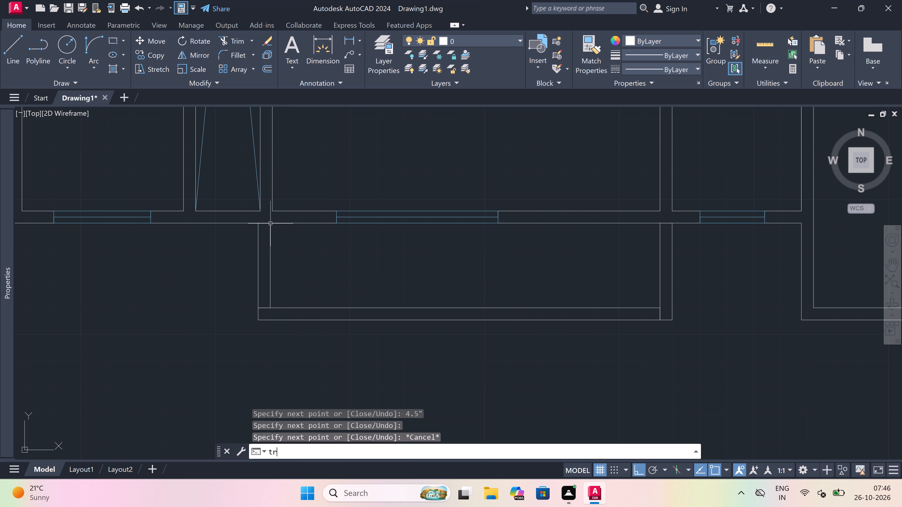
{"action": "scroll", "coordinate": [265, 215], "scroll_direction": "up", "scroll_amount": 1}
{"action": "left_click", "coordinate": [265, 215]}
{"action": "left_click", "coordinate": [265, 241]}
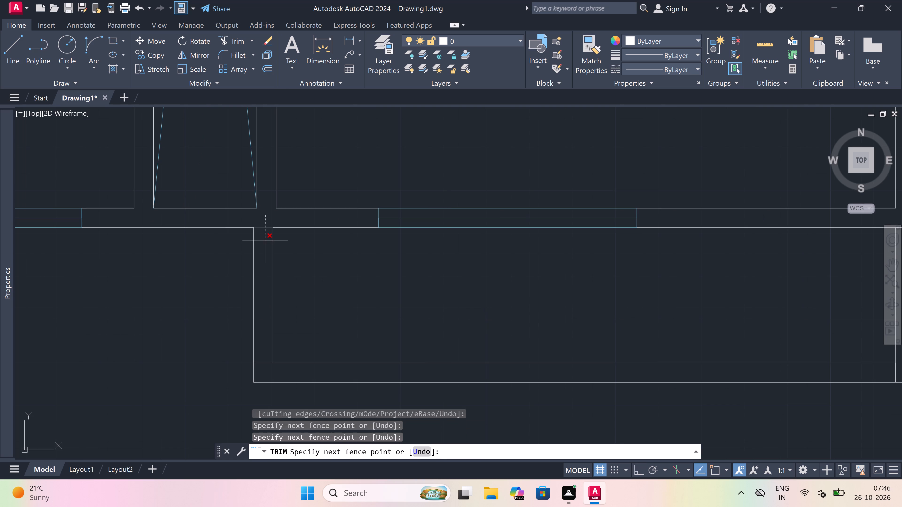
{"action": "left_click", "coordinate": [260, 359]}
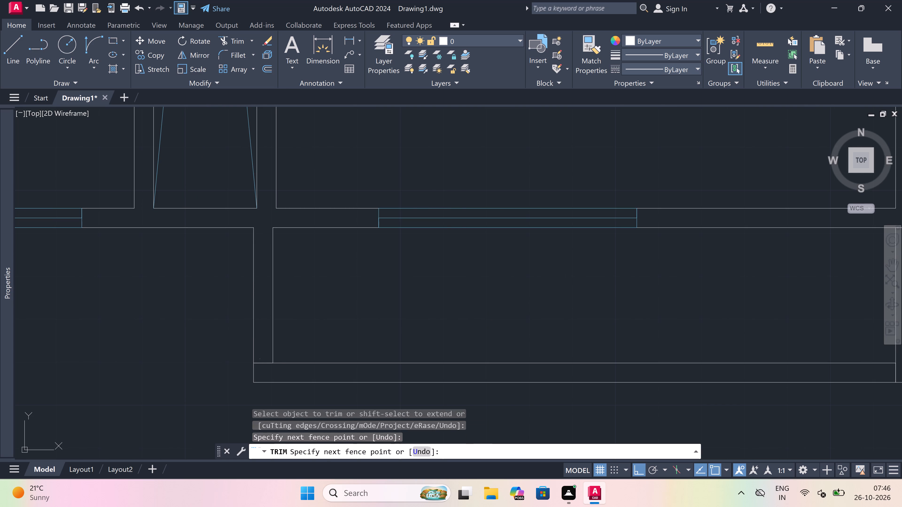
{"action": "left_click", "coordinate": [260, 362]}
{"action": "key", "text": "Escape"}
Extend the balcony's inner west wall line south to the outer balcony line.
{"action": "key", "text": "e"}
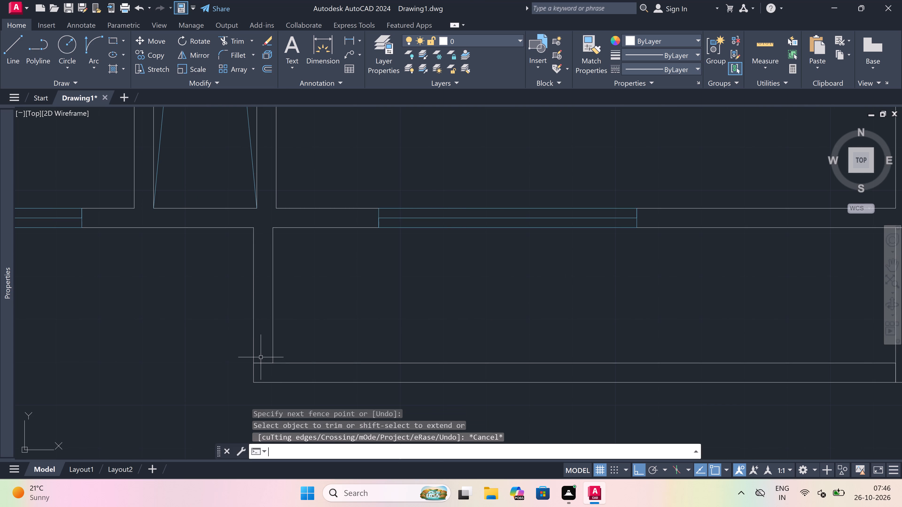
{"action": "key", "text": "x"}
{"action": "key", "text": "space"}
{"action": "left_click", "coordinate": [263, 347]}
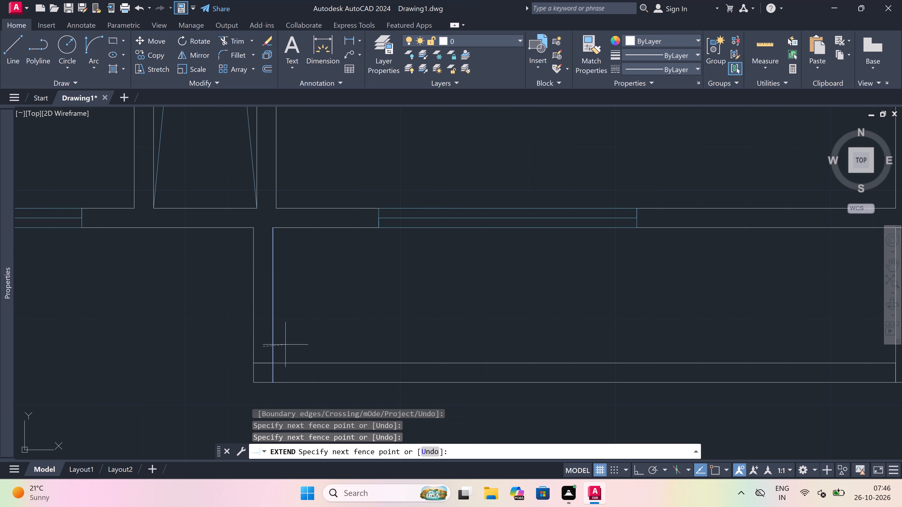
{"action": "left_click", "coordinate": [285, 344]}
{"action": "key", "text": "Escape"}
Trim away the balcony's inner south line, from the stub between the west wall lines across to the east wall.
{"action": "key", "text": "t"}
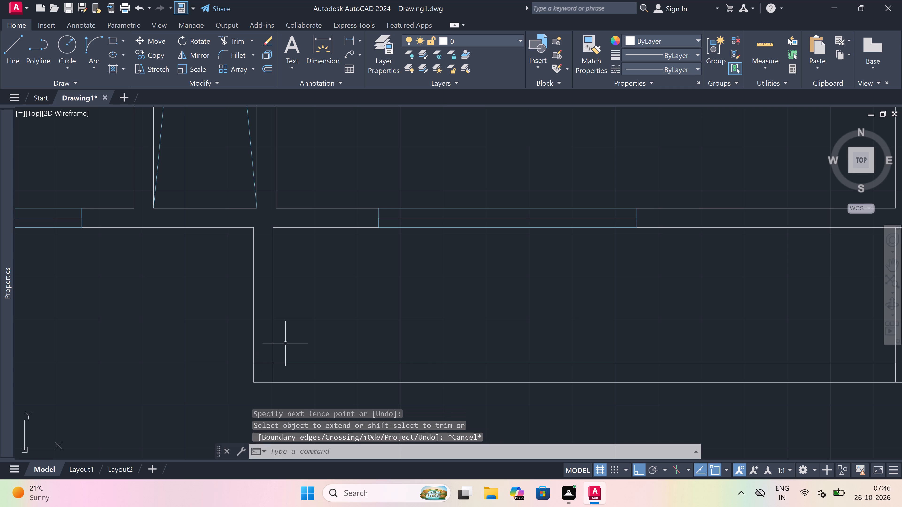
{"action": "key", "text": "r"}
{"action": "key", "text": "space"}
{"action": "left_click", "coordinate": [258, 367]}
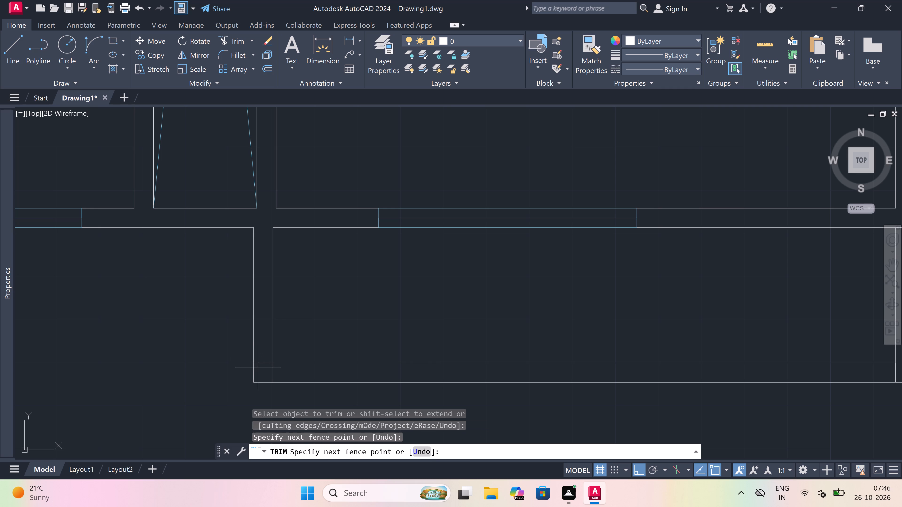
{"action": "left_click", "coordinate": [260, 359]}
{"action": "scroll", "coordinate": [334, 377], "scroll_direction": "down", "scroll_amount": 2}
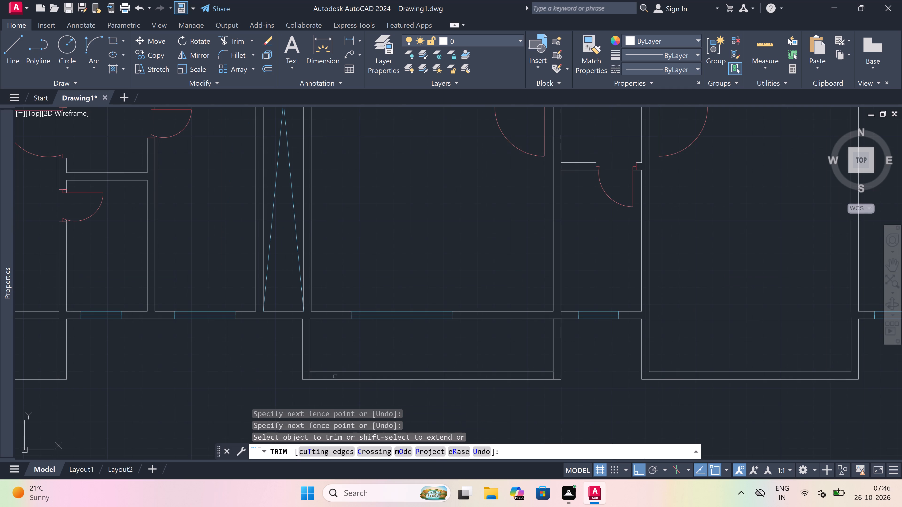
{"action": "left_click", "coordinate": [346, 369]}
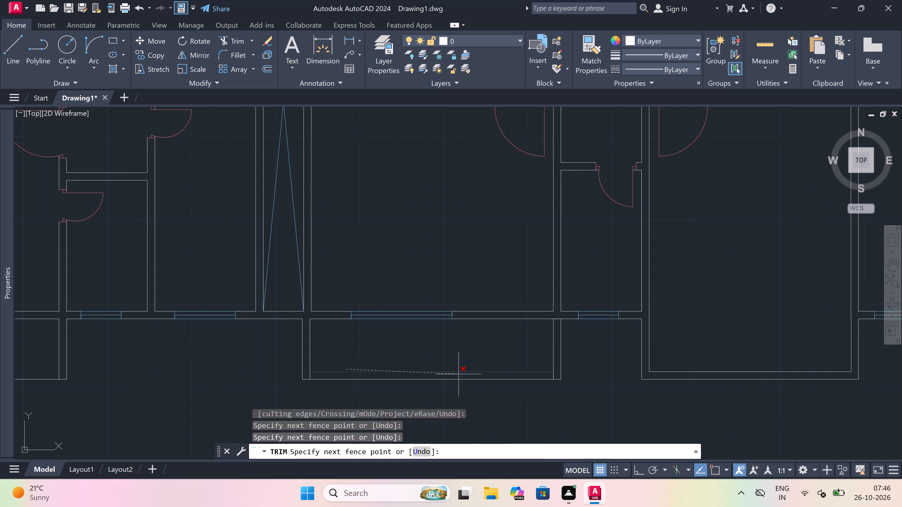
{"action": "left_click", "coordinate": [459, 370]}
{"action": "left_click", "coordinate": [459, 372]}
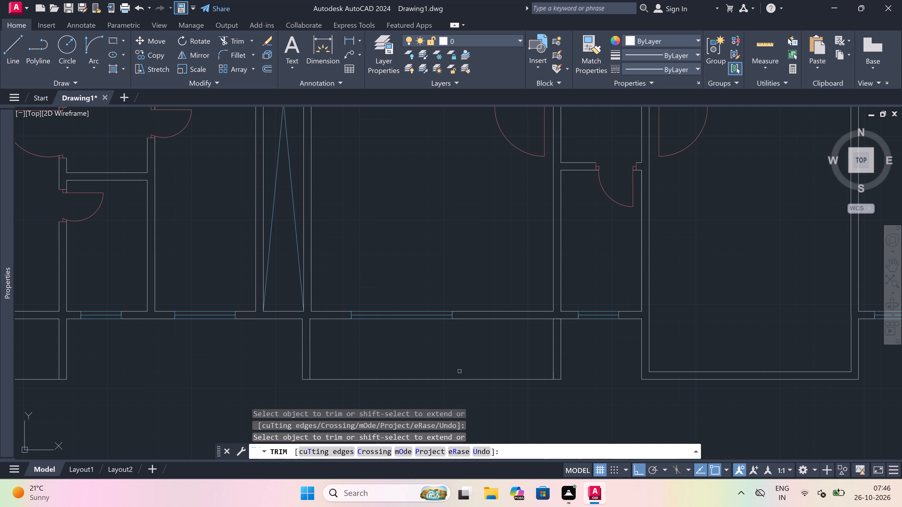
{"action": "left_click", "coordinate": [459, 371]}
{"action": "key", "text": "Escape"}
Examine the trimmed south balcony, its room's window and the overall floor plan.
{"action": "scroll", "coordinate": [373, 324], "scroll_direction": "down", "scroll_amount": 3}
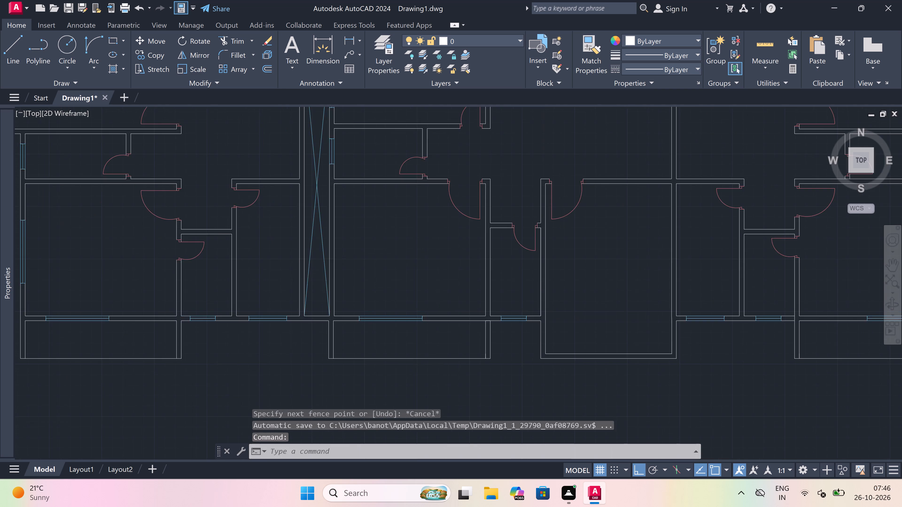
{"action": "scroll", "coordinate": [381, 325], "scroll_direction": "up", "scroll_amount": 1}
{"action": "scroll", "coordinate": [381, 324], "scroll_direction": "down", "scroll_amount": 2}
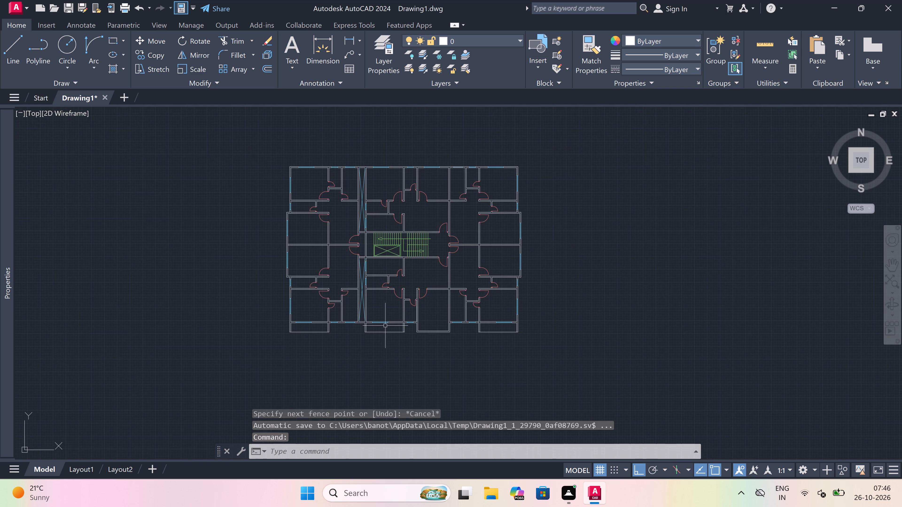
{"action": "scroll", "coordinate": [390, 328], "scroll_direction": "up", "scroll_amount": 4}
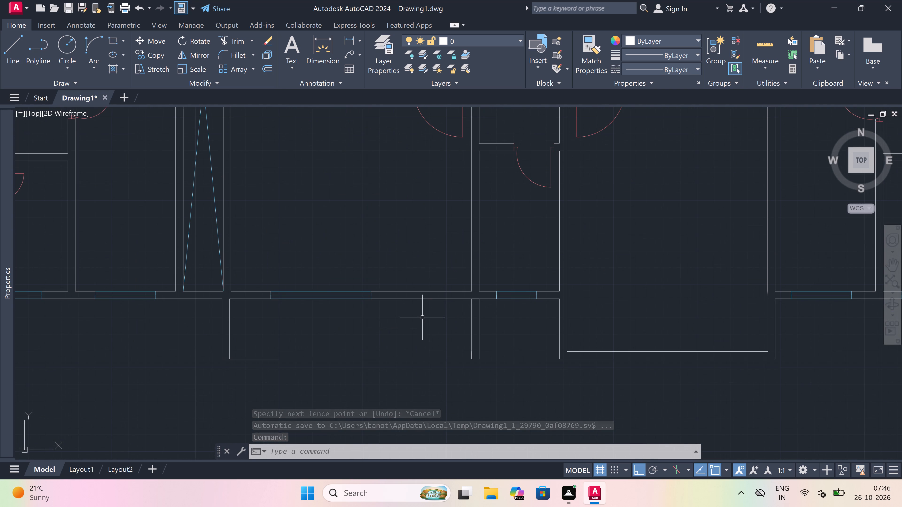
{"action": "scroll", "coordinate": [297, 275], "scroll_direction": "up", "scroll_amount": 1}
{"action": "left_click", "coordinate": [334, 284]}
{"action": "left_click", "coordinate": [310, 339]}
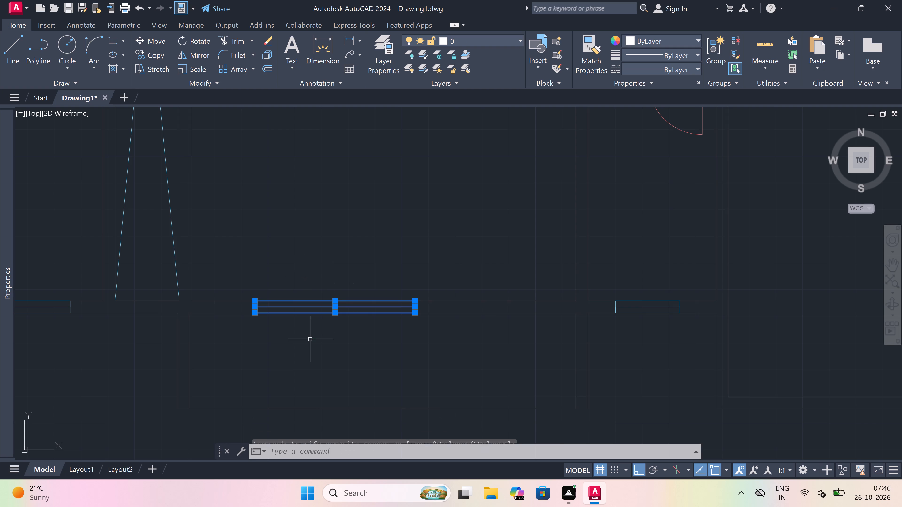
{"action": "key", "text": "Escape"}
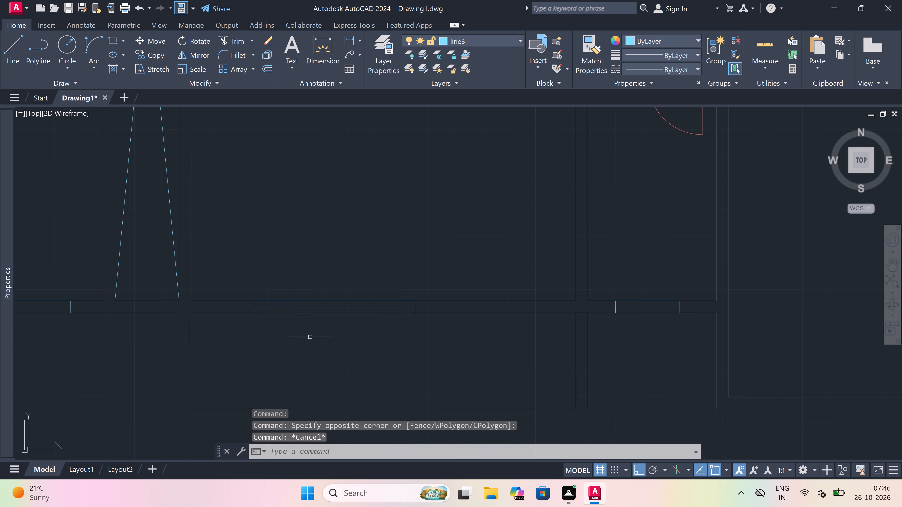
{"action": "scroll", "coordinate": [310, 337], "scroll_direction": "down", "scroll_amount": 5}
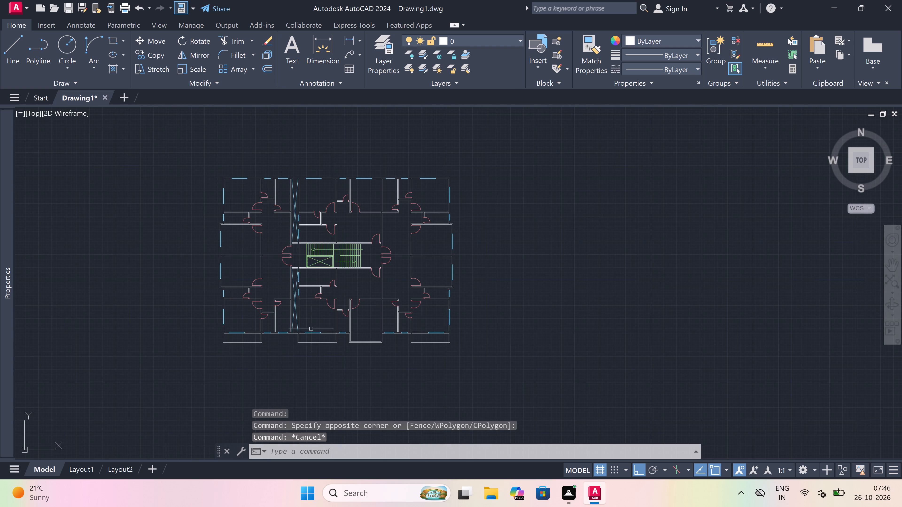
{"action": "scroll", "coordinate": [313, 166], "scroll_direction": "up", "scroll_amount": 4}
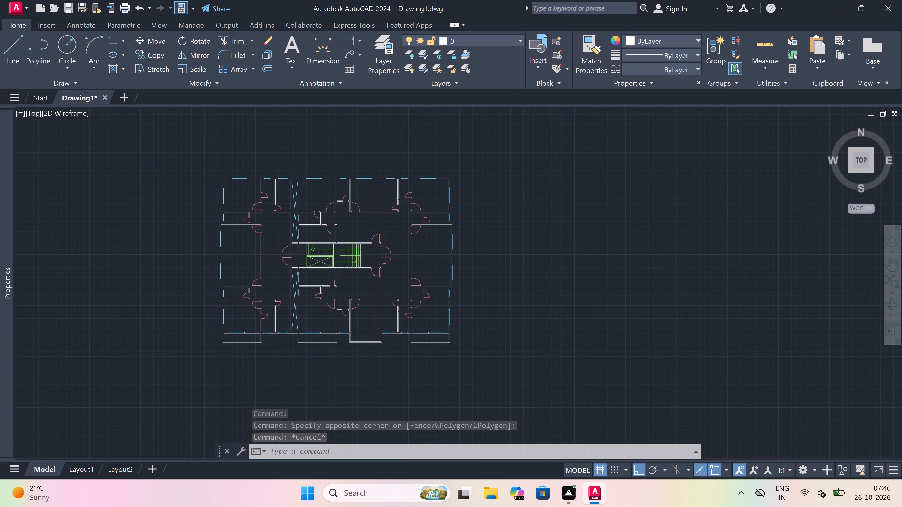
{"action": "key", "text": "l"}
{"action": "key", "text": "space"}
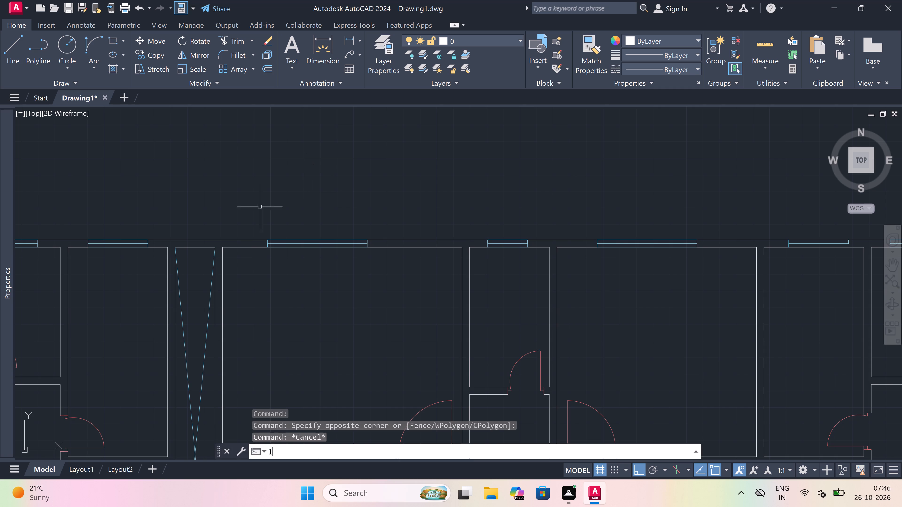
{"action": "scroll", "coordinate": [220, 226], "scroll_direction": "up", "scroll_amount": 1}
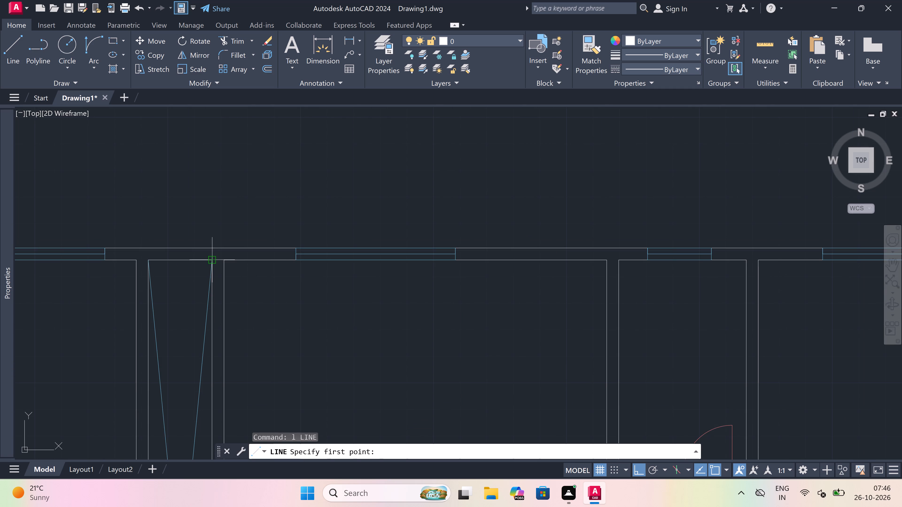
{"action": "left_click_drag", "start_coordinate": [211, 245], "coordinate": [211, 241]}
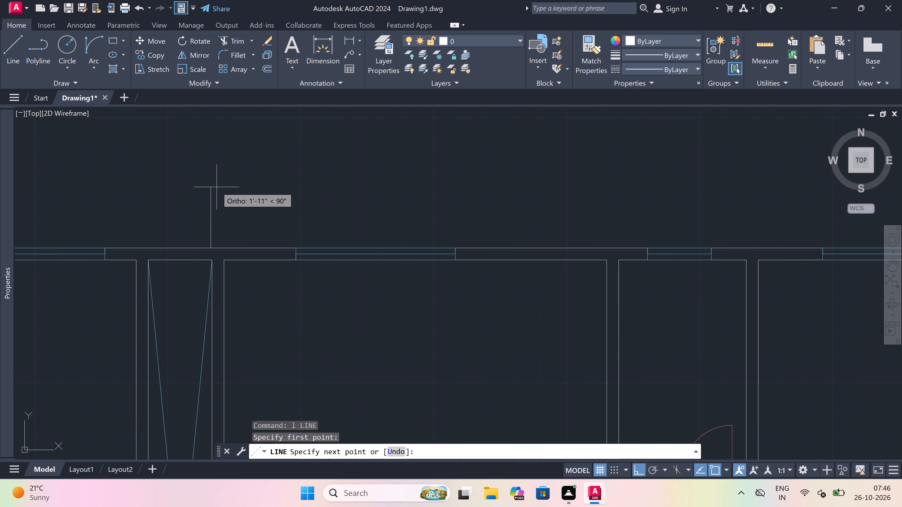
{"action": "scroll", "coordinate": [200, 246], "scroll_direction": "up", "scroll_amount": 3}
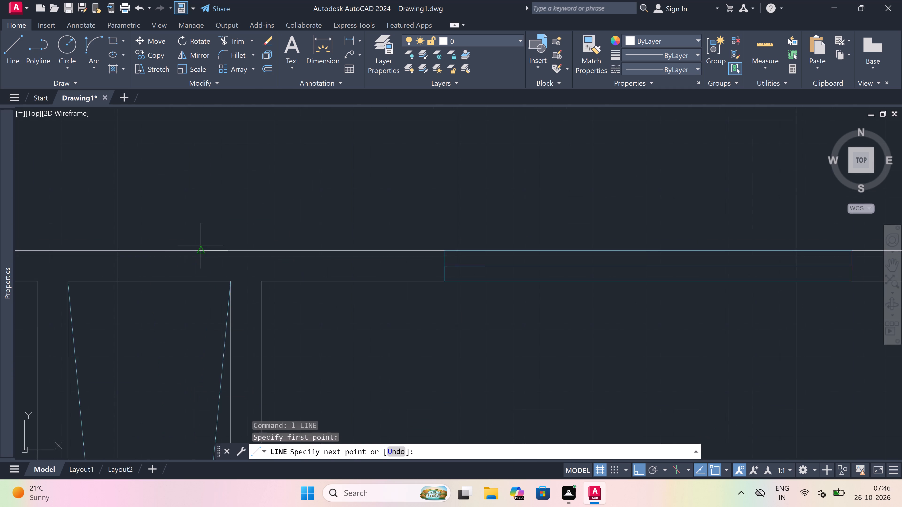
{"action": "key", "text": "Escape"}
Draw a balcony outline 3' north of the room east of the shaft, from the shaft's east edge to the narrow room and back south.
{"action": "key", "text": "space"}
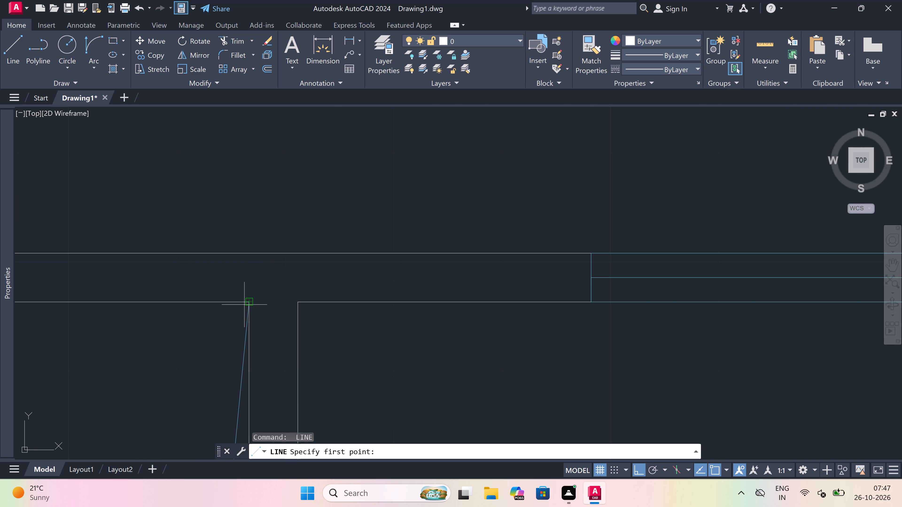
{"action": "left_click", "coordinate": [254, 251]}
{"action": "scroll", "coordinate": [247, 219], "scroll_direction": "down", "scroll_amount": 4}
{"action": "scroll", "coordinate": [247, 202], "scroll_direction": "up", "scroll_amount": 3}
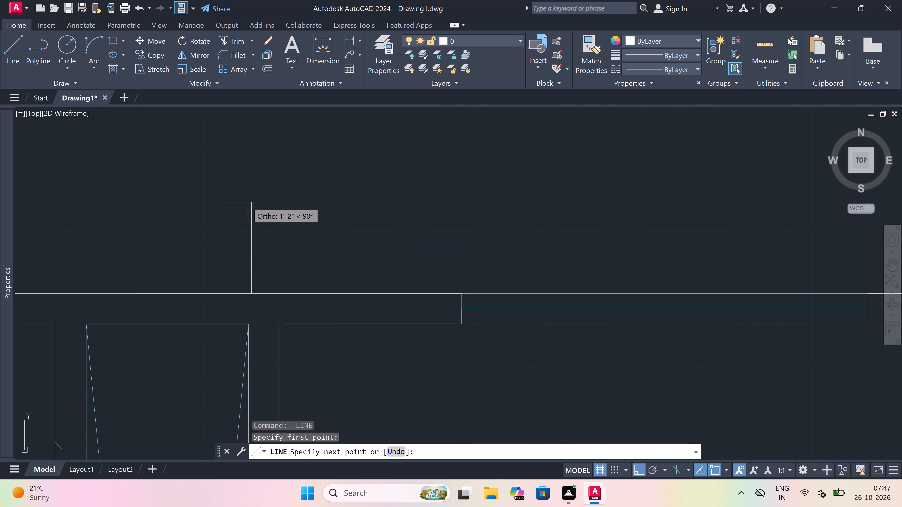
{"action": "type", "text": "3'"}
{"action": "key", "text": "space"}
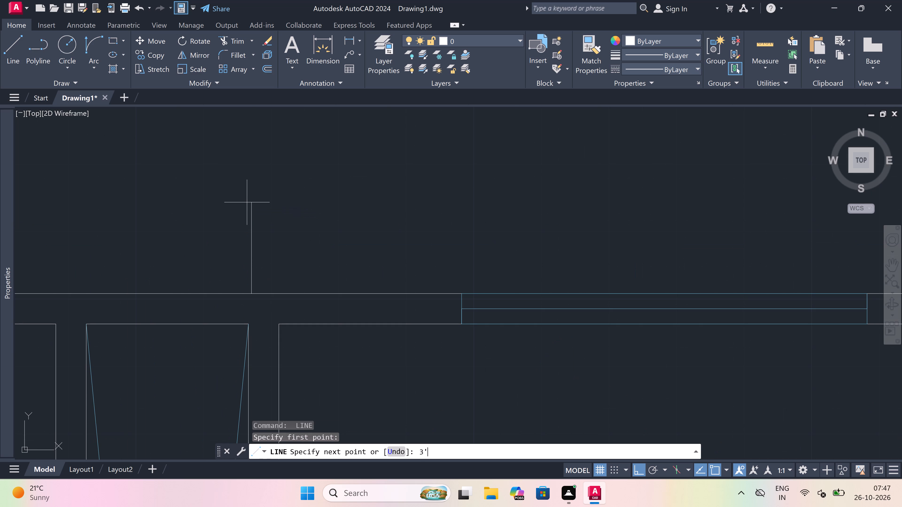
{"action": "scroll", "coordinate": [242, 206], "scroll_direction": "down", "scroll_amount": 4}
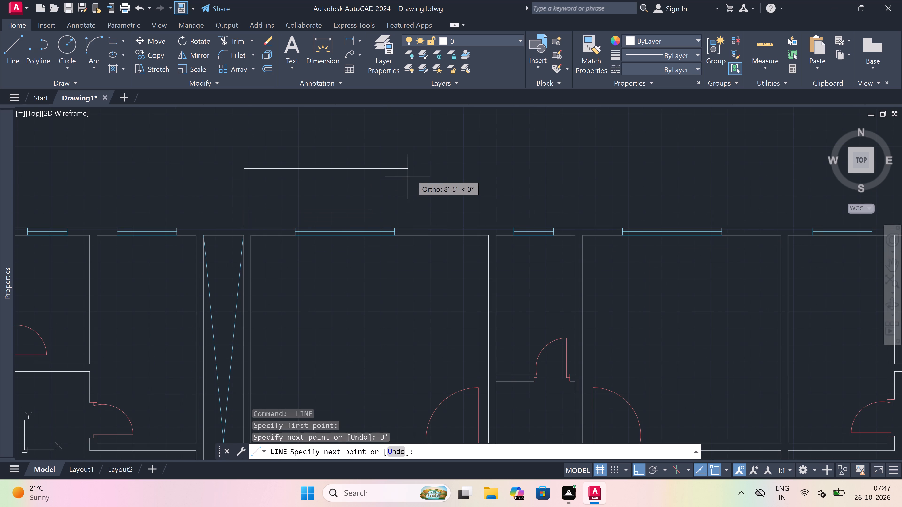
{"action": "scroll", "coordinate": [441, 170], "scroll_direction": "up", "scroll_amount": 2}
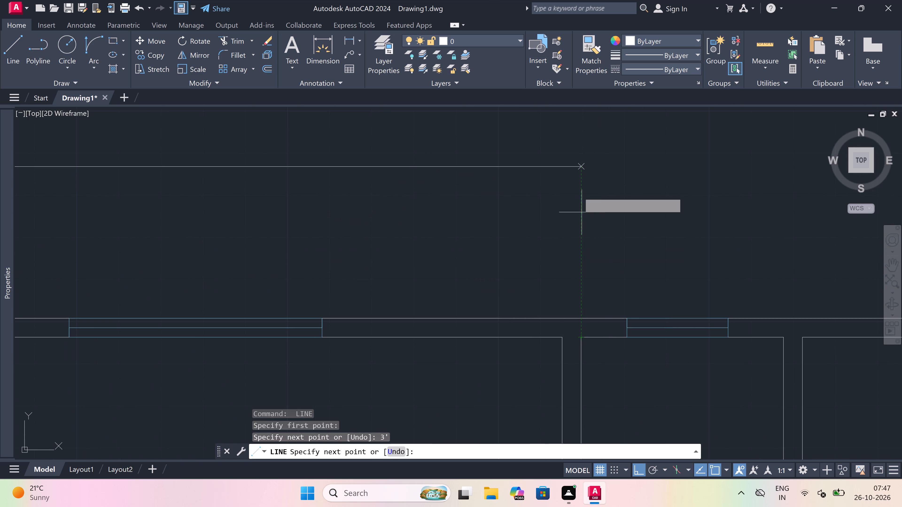
{"action": "left_click", "coordinate": [580, 171]}
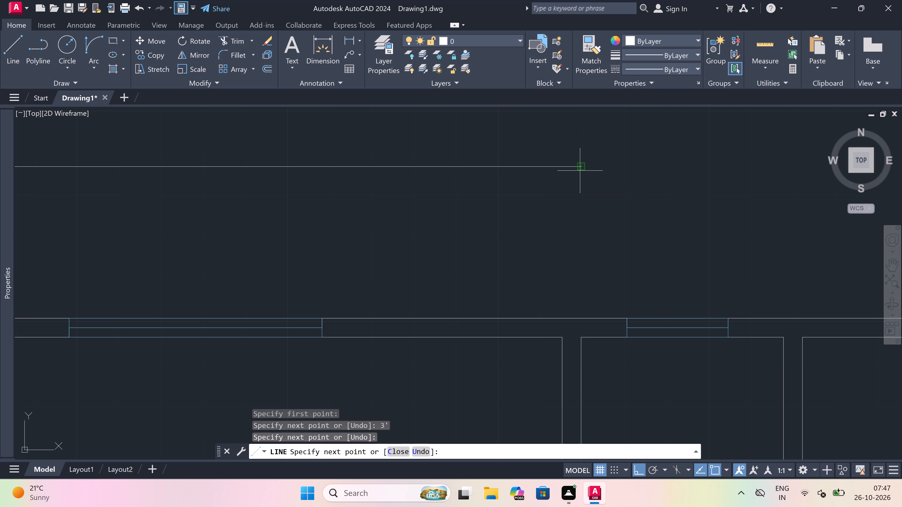
{"action": "left_click", "coordinate": [581, 316]}
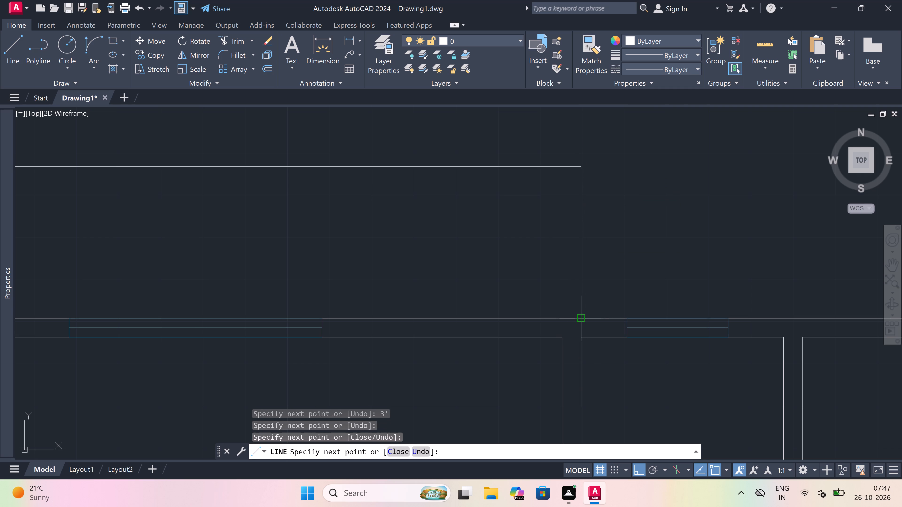
Draw the north balcony's inner east, north and west wall lines, offset 4.5" inside the outer outline and ending at the room wall.
{"action": "type", "text": "4.5\""}
{"action": "key", "text": "space"}
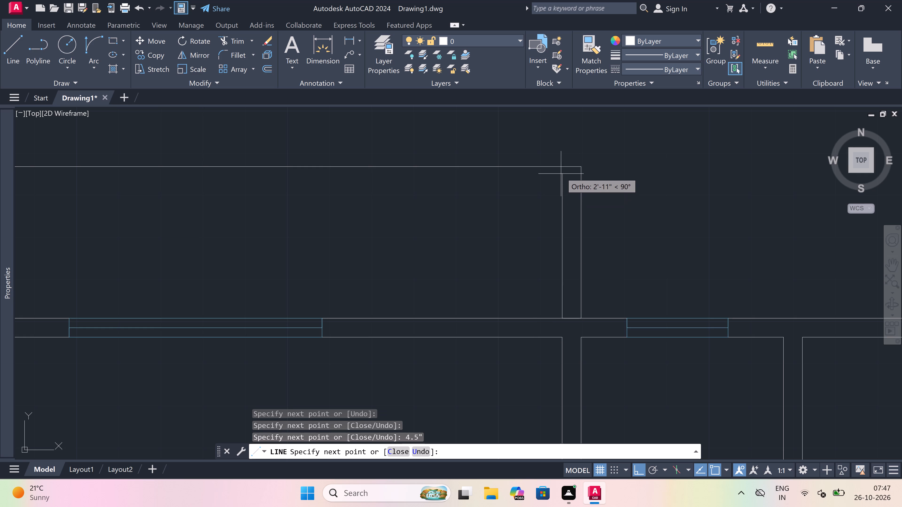
{"action": "left_click", "coordinate": [561, 163]}
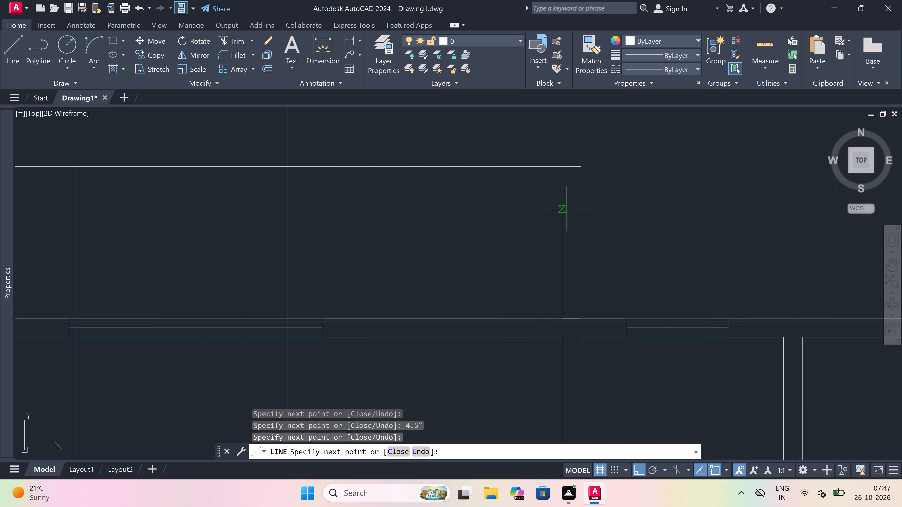
{"action": "type", "text": "4.5\""}
{"action": "key", "text": "space"}
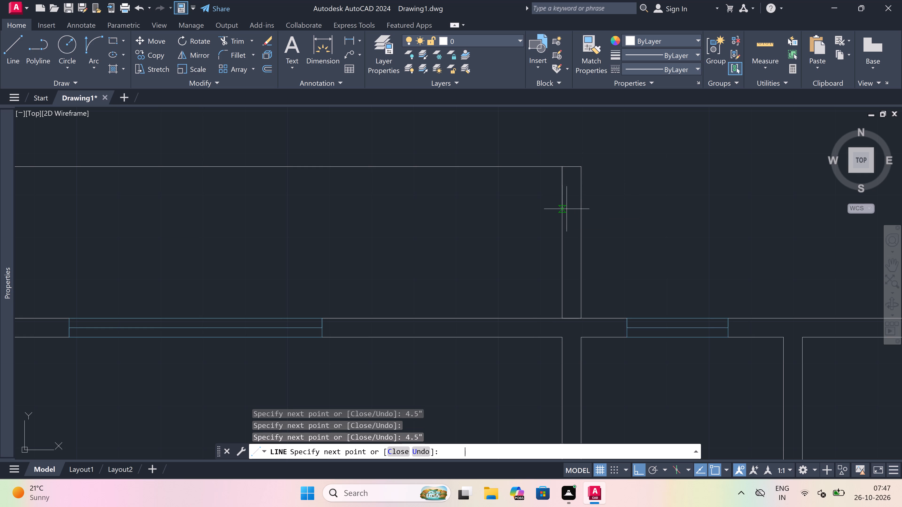
{"action": "scroll", "coordinate": [567, 209], "scroll_direction": "down", "scroll_amount": 4}
{"action": "scroll", "coordinate": [482, 200], "scroll_direction": "up", "scroll_amount": 2}
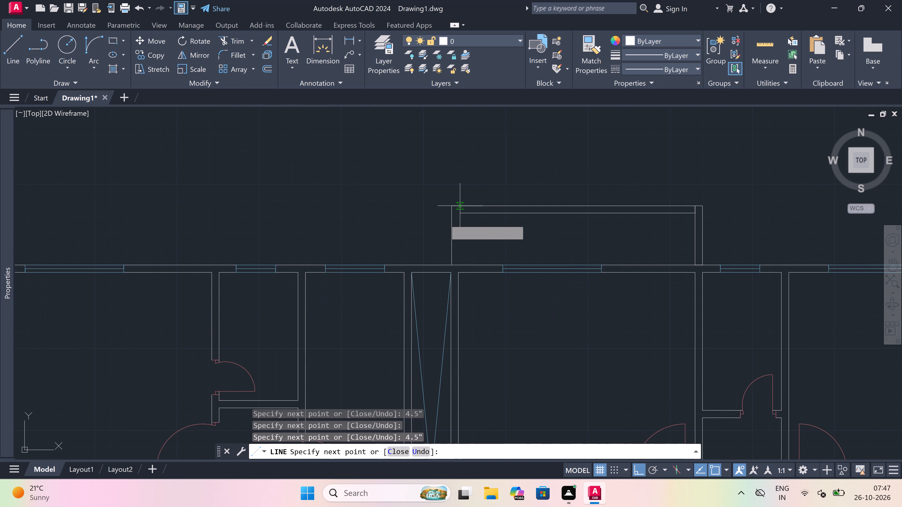
{"action": "scroll", "coordinate": [445, 219], "scroll_direction": "up", "scroll_amount": 3}
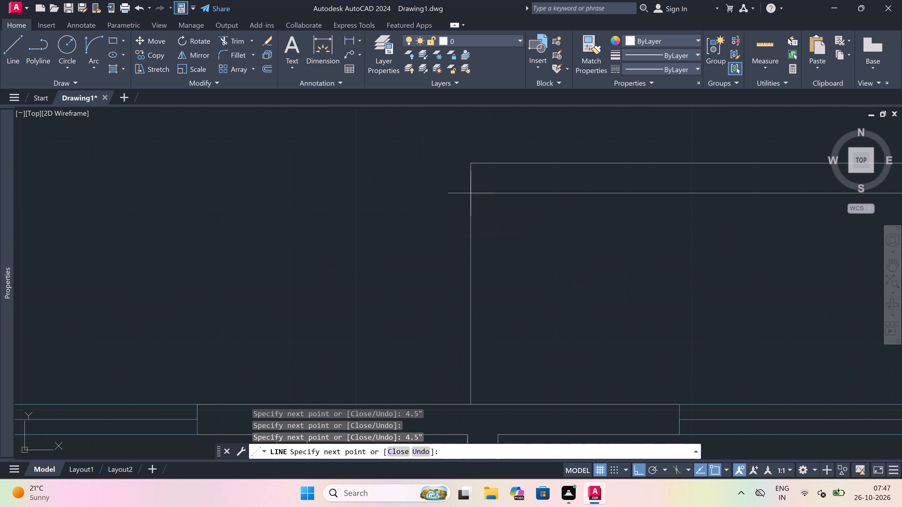
{"action": "left_click", "coordinate": [471, 194]}
{"action": "type", "text": "4.5\""}
{"action": "key", "text": "space"}
{"action": "scroll", "coordinate": [549, 210], "scroll_direction": "down", "scroll_amount": 3}
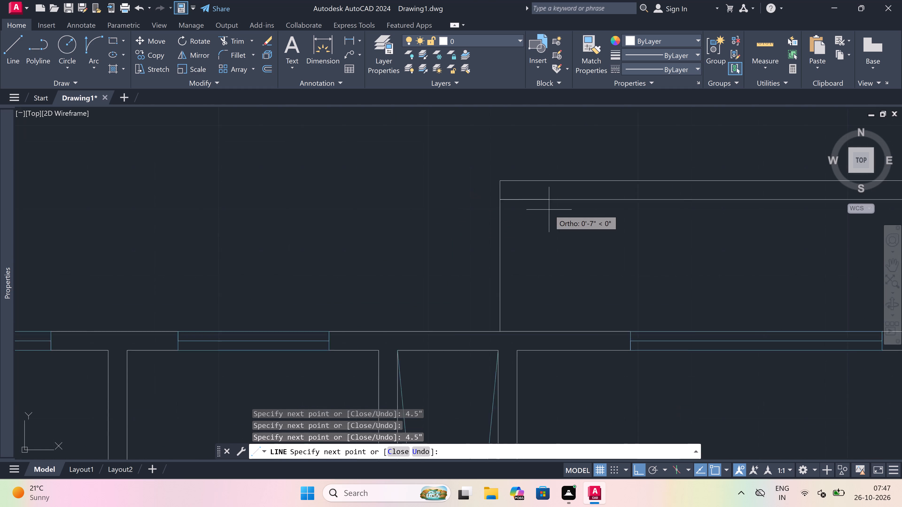
{"action": "scroll", "coordinate": [518, 269], "scroll_direction": "up", "scroll_amount": 3}
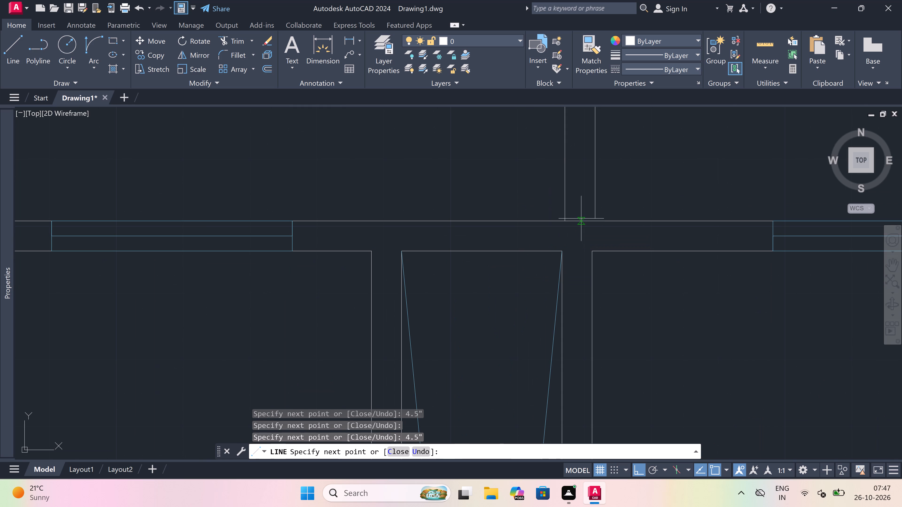
{"action": "left_click", "coordinate": [594, 218]}
{"action": "key", "text": "Escape"}
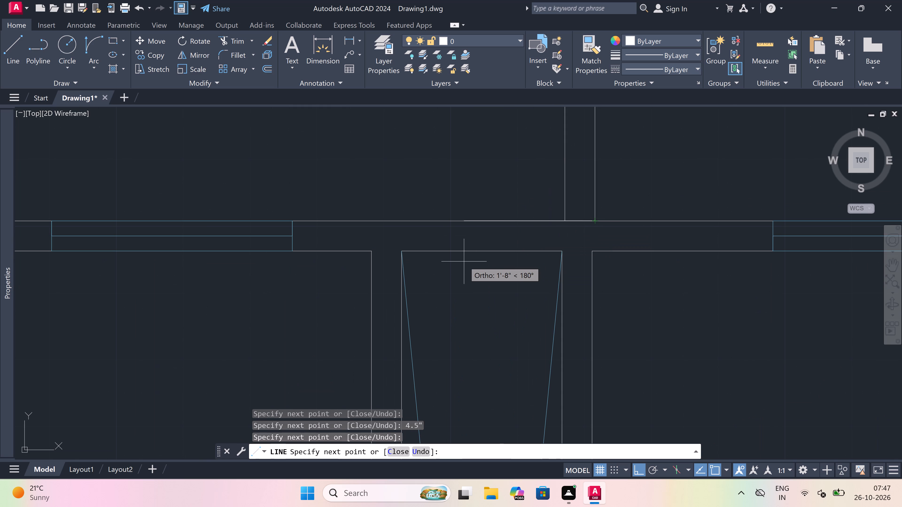
Trim the room's outer wall line between the north balcony's two west wall lines.
{"action": "scroll", "coordinate": [463, 261], "scroll_direction": "down", "scroll_amount": 4}
{"action": "scroll", "coordinate": [500, 227], "scroll_direction": "up", "scroll_amount": 3}
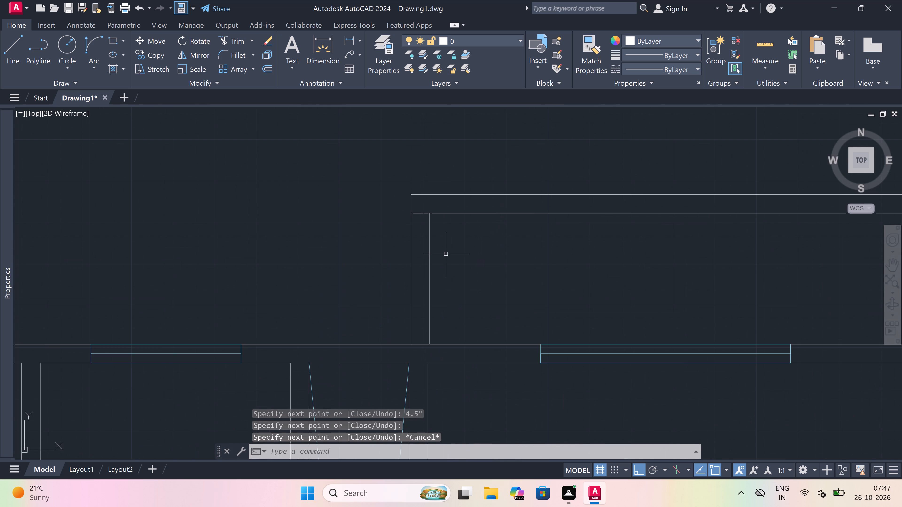
{"action": "key", "text": "t"}
{"action": "key", "text": "r"}
{"action": "key", "text": "space"}
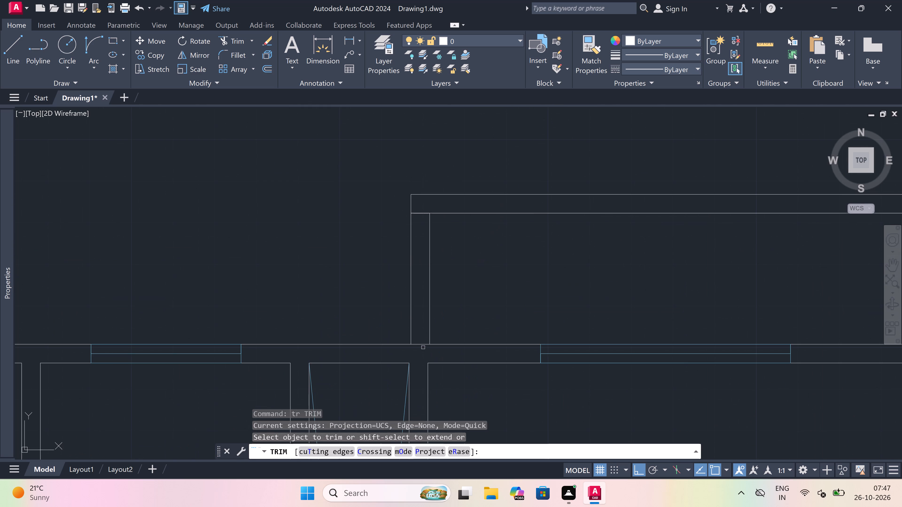
{"action": "left_click_drag", "start_coordinate": [424, 345], "coordinate": [424, 341]}
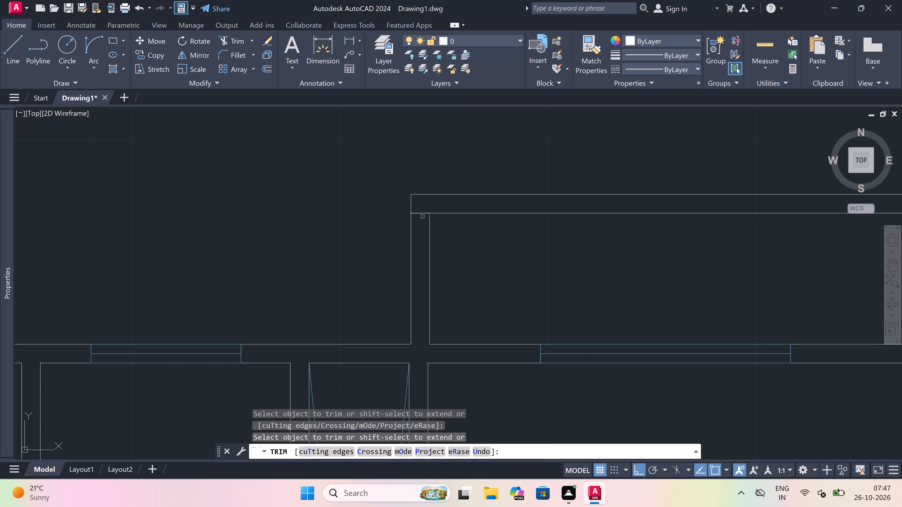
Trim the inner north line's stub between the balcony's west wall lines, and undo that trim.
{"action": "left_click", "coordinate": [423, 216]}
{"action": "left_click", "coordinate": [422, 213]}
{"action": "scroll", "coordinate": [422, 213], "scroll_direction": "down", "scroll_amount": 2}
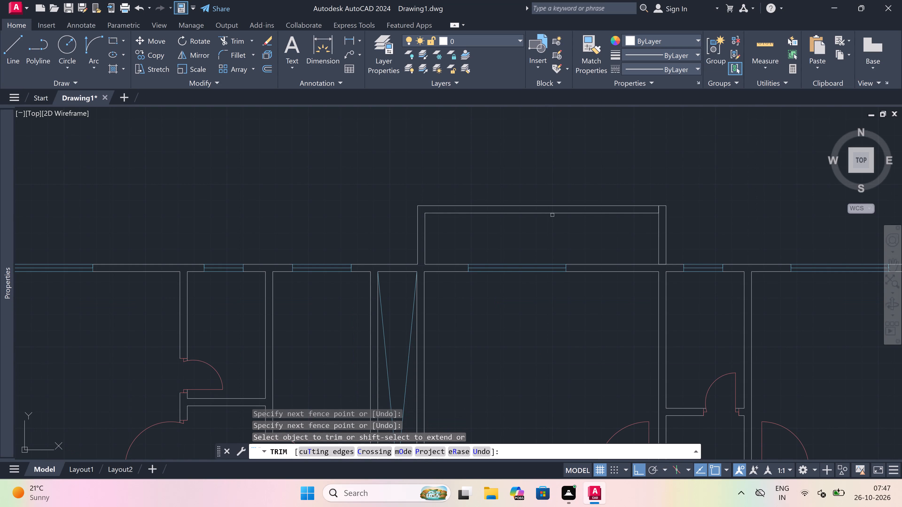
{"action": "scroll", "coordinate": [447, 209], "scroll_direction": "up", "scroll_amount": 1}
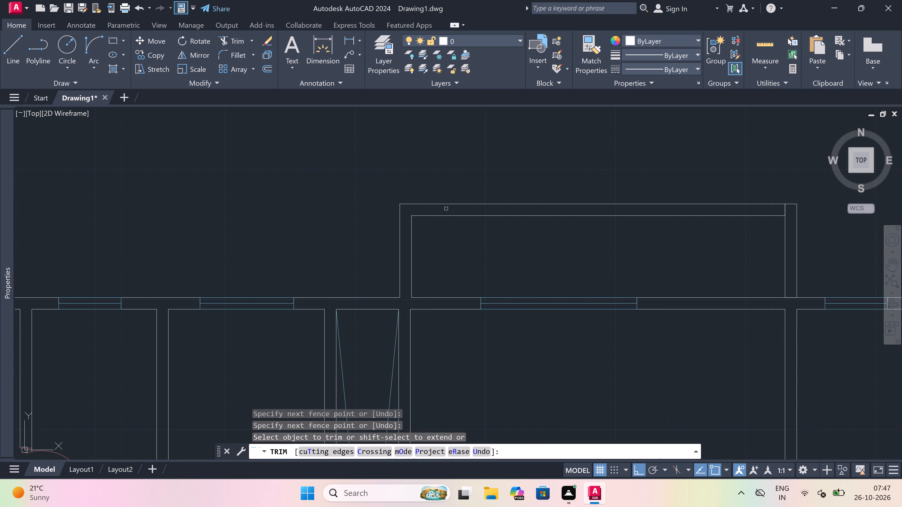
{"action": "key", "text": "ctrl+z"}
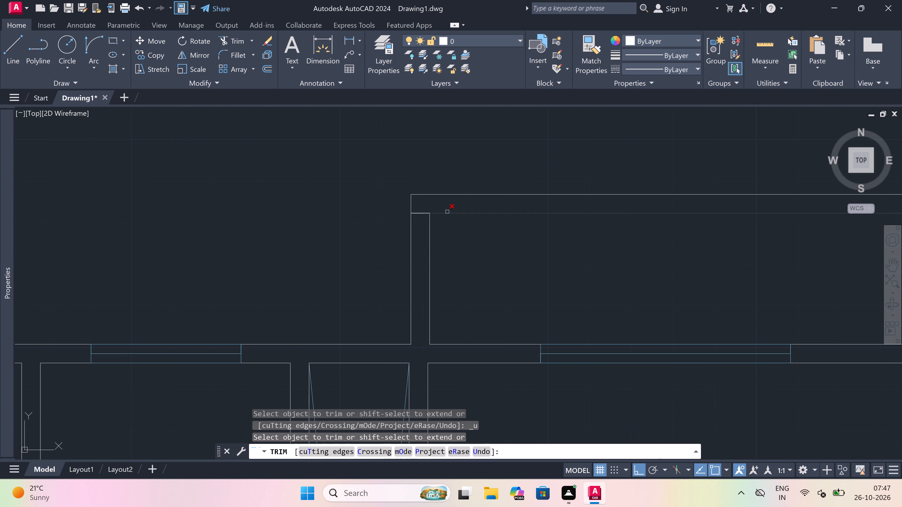
Trim away the balcony's inner north line, including the stub between the west wall lines.
{"action": "left_click", "coordinate": [447, 210]}
{"action": "left_click", "coordinate": [449, 233]}
{"action": "scroll", "coordinate": [449, 232], "scroll_direction": "down", "scroll_amount": 1}
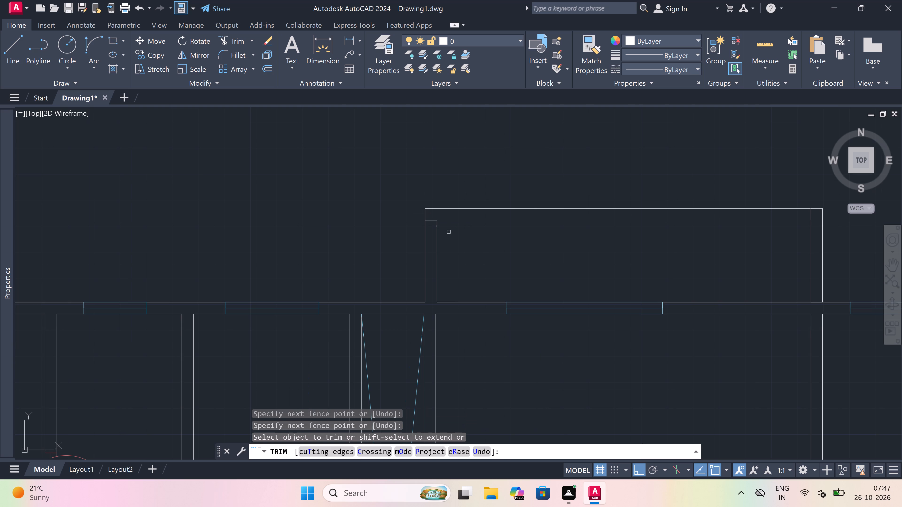
{"action": "key", "text": "Escape"}
{"action": "scroll", "coordinate": [445, 228], "scroll_direction": "up", "scroll_amount": 2}
{"action": "key", "text": "space"}
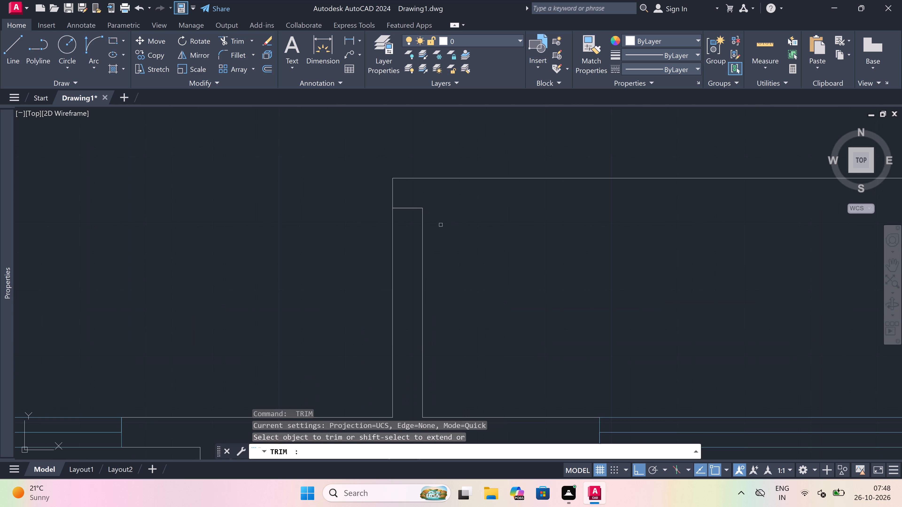
{"action": "left_click", "coordinate": [416, 216]}
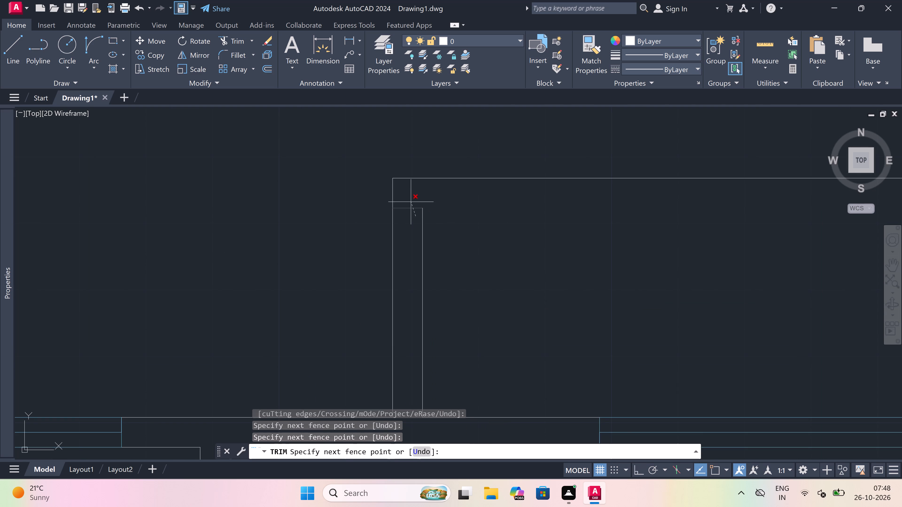
{"action": "left_click", "coordinate": [411, 202]}
{"action": "key", "text": "Escape"}
Extend the balcony's inner west wall line north to the outer balcony line.
{"action": "key", "text": "e"}
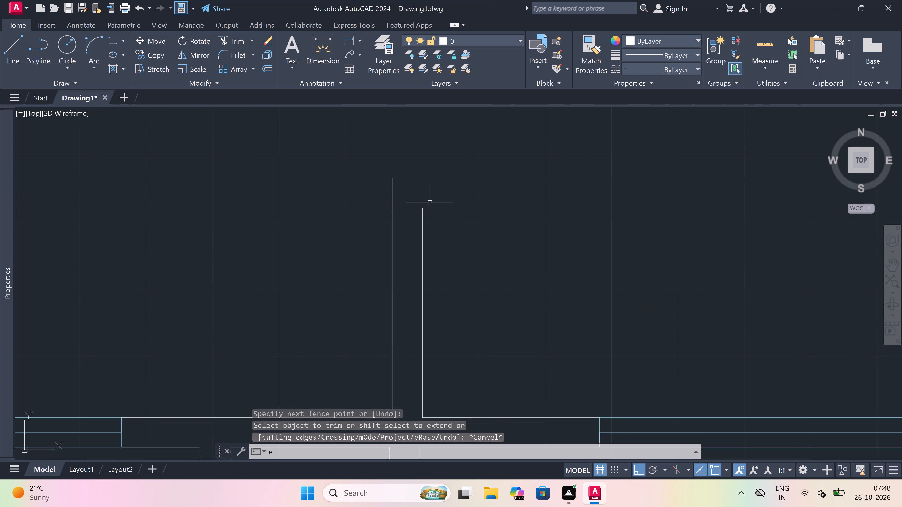
{"action": "key", "text": "x"}
{"action": "key", "text": "space"}
{"action": "left_click", "coordinate": [435, 225]}
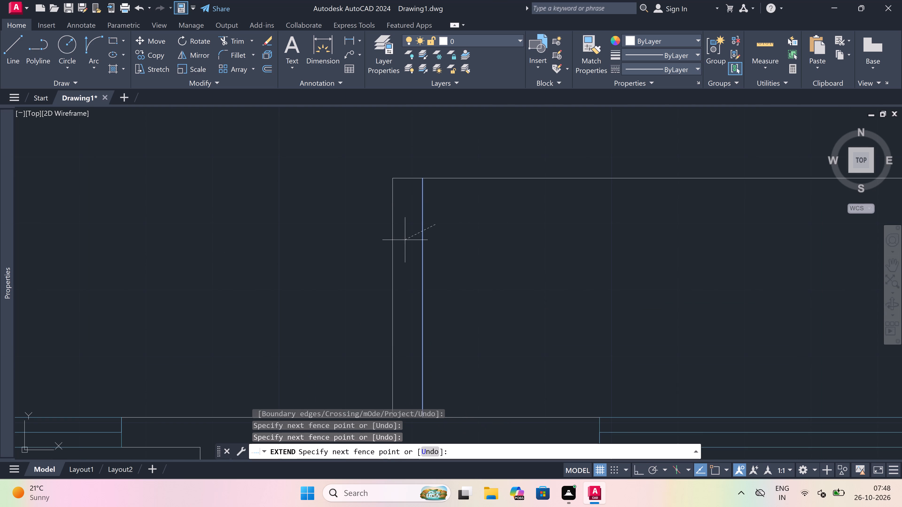
{"action": "left_click", "coordinate": [405, 239]}
{"action": "key", "text": "Escape"}
Trim the room's outer wall line between the north balcony's two east wall lines.
{"action": "scroll", "coordinate": [414, 229], "scroll_direction": "down", "scroll_amount": 4}
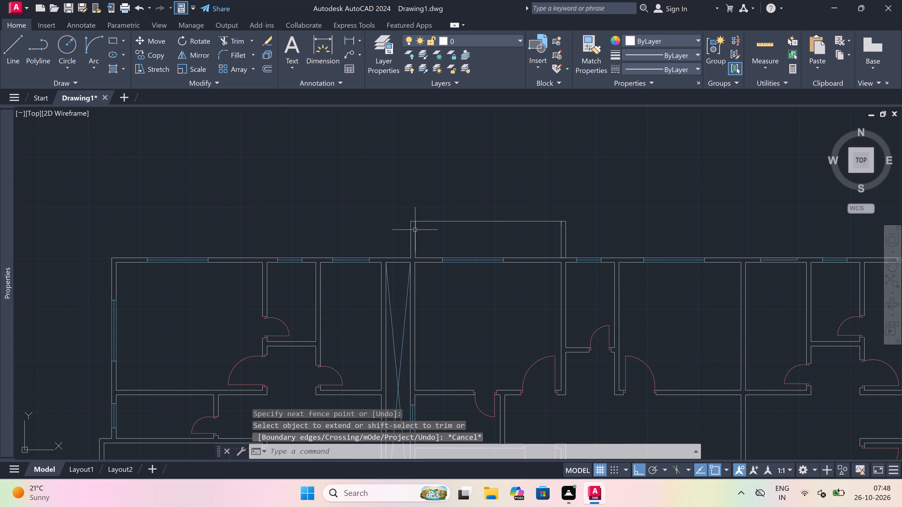
{"action": "scroll", "coordinate": [463, 223], "scroll_direction": "down", "scroll_amount": 3}
{"action": "scroll", "coordinate": [474, 228], "scroll_direction": "up", "scroll_amount": 3}
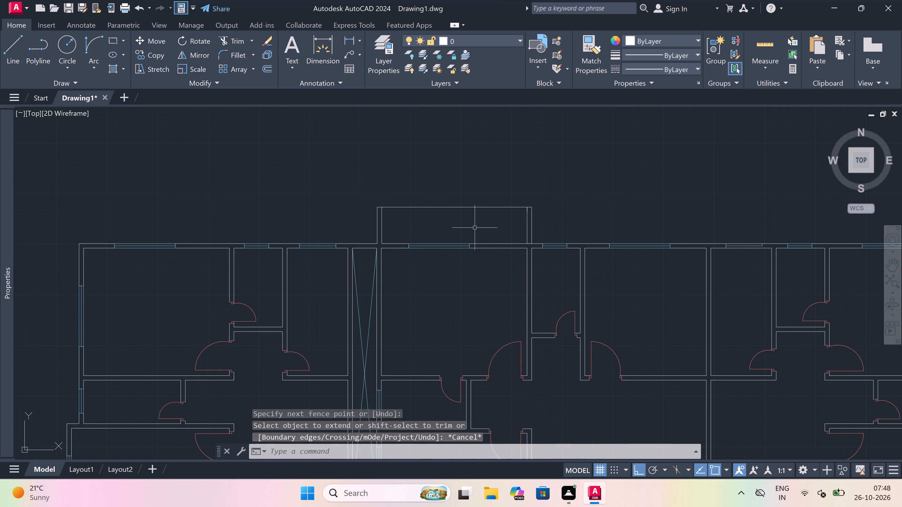
{"action": "key", "text": "t"}
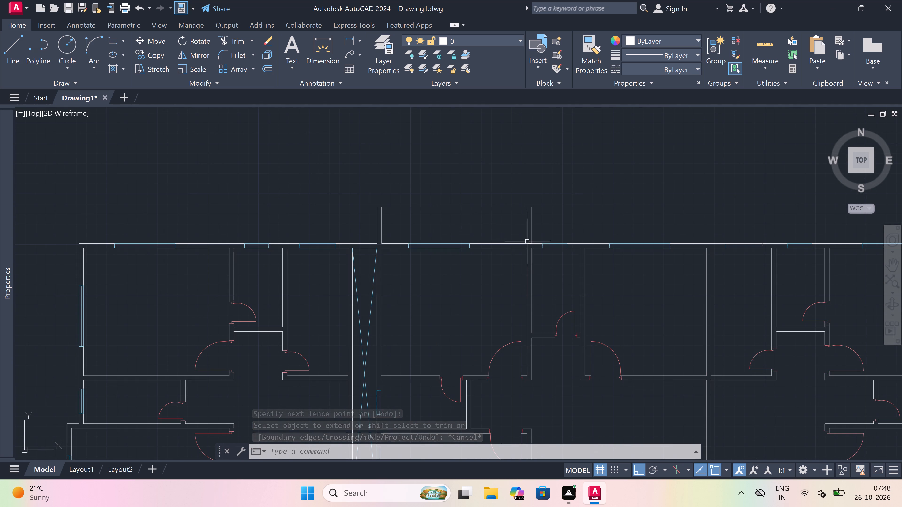
{"action": "key", "text": "r"}
{"action": "key", "text": "space"}
{"action": "scroll", "coordinate": [524, 242], "scroll_direction": "up", "scroll_amount": 3}
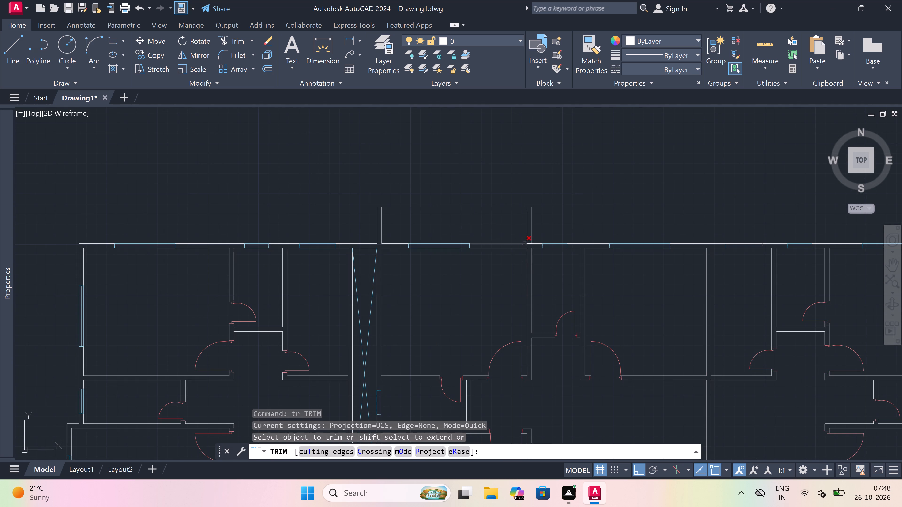
{"action": "scroll", "coordinate": [524, 242], "scroll_direction": "up", "scroll_amount": 3}
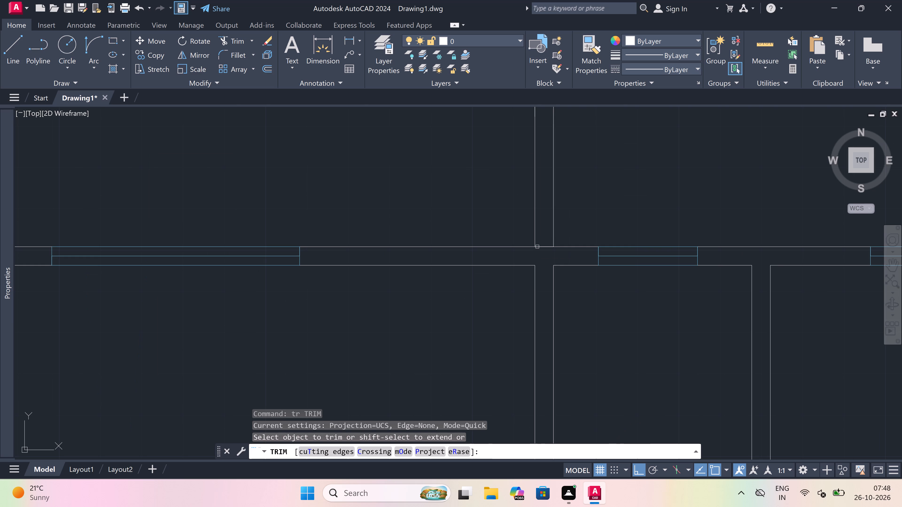
{"action": "left_click", "coordinate": [539, 240]}
{"action": "left_click", "coordinate": [547, 271]}
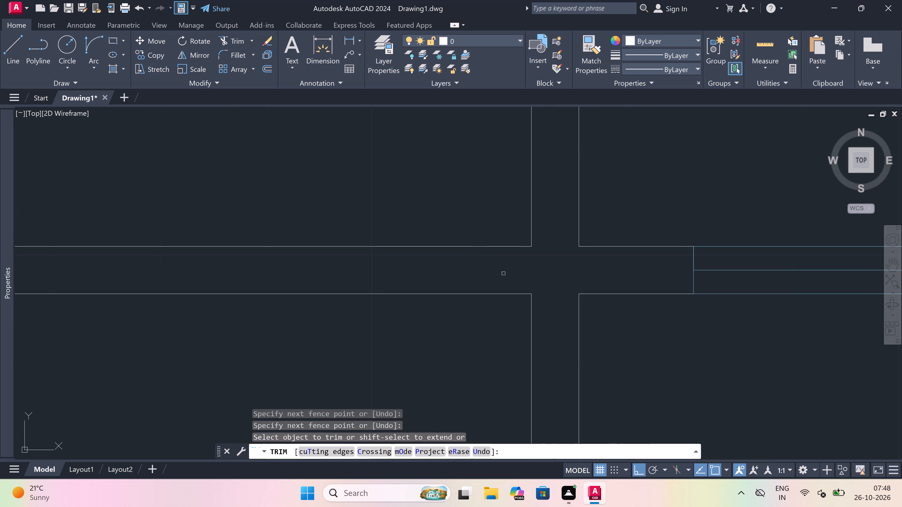
{"action": "key", "text": "Escape"}
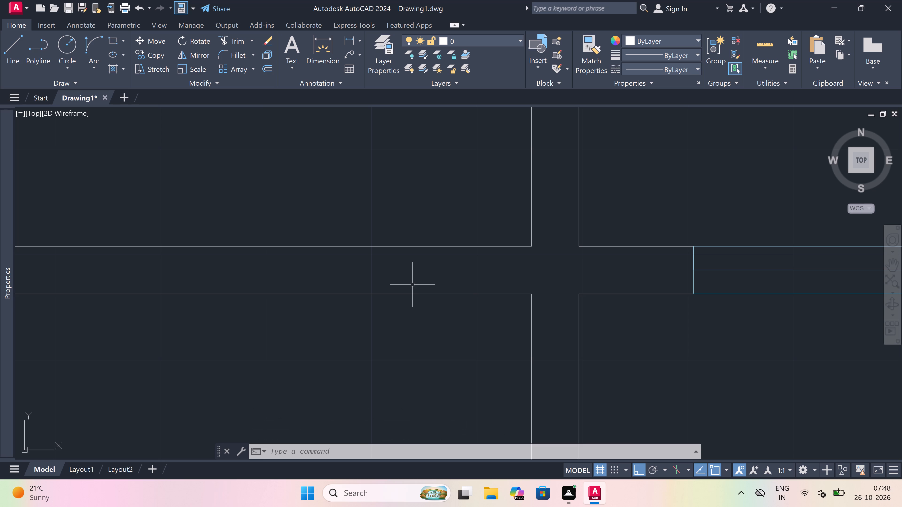
Erase the window in the north wall of the large room just east of the narrow room beside the balcony.
{"action": "scroll", "coordinate": [348, 282], "scroll_direction": "down", "scroll_amount": 4}
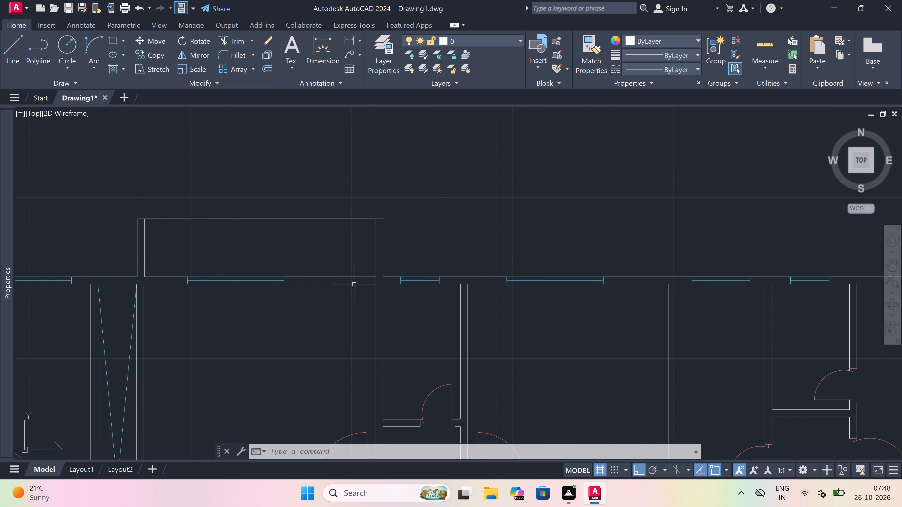
{"action": "scroll", "coordinate": [544, 272], "scroll_direction": "down", "scroll_amount": 3}
{"action": "scroll", "coordinate": [568, 265], "scroll_direction": "up", "scroll_amount": 4}
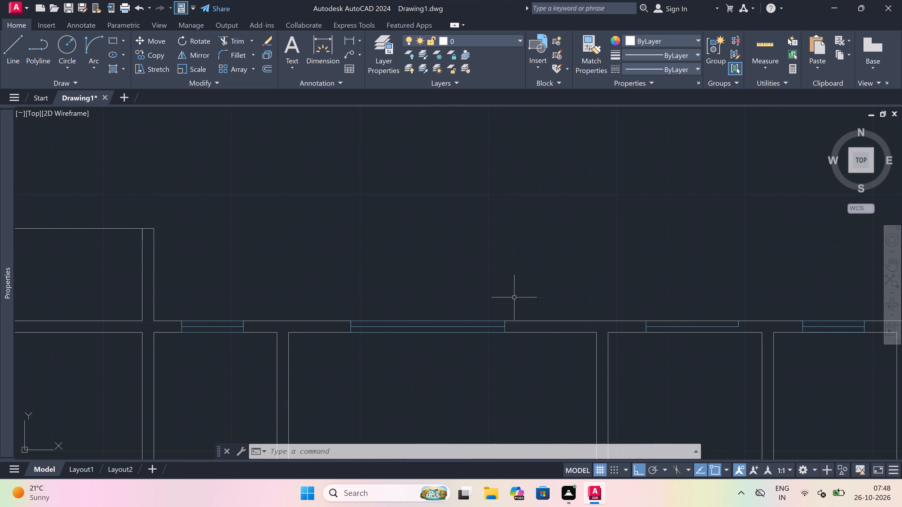
{"action": "left_click_drag", "start_coordinate": [474, 296], "coordinate": [467, 306]}
{"action": "left_click", "coordinate": [389, 378]}
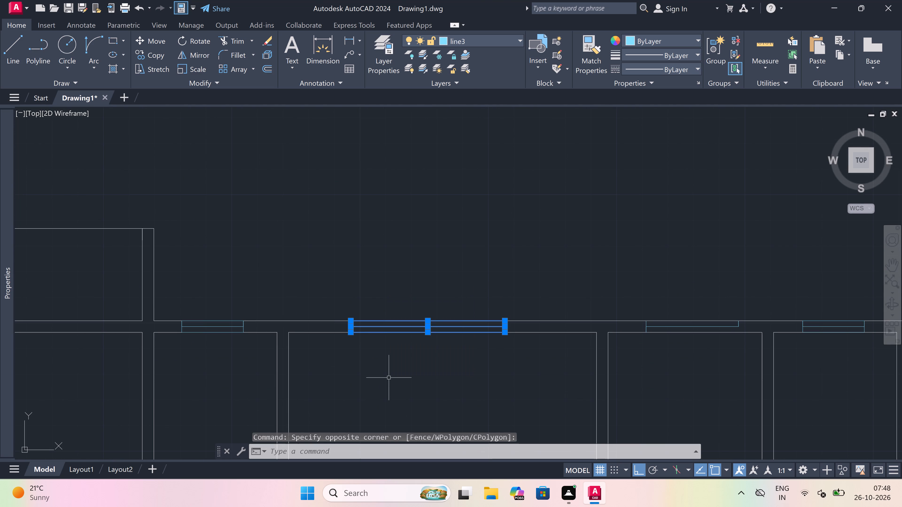
{"action": "key", "text": "Delete"}
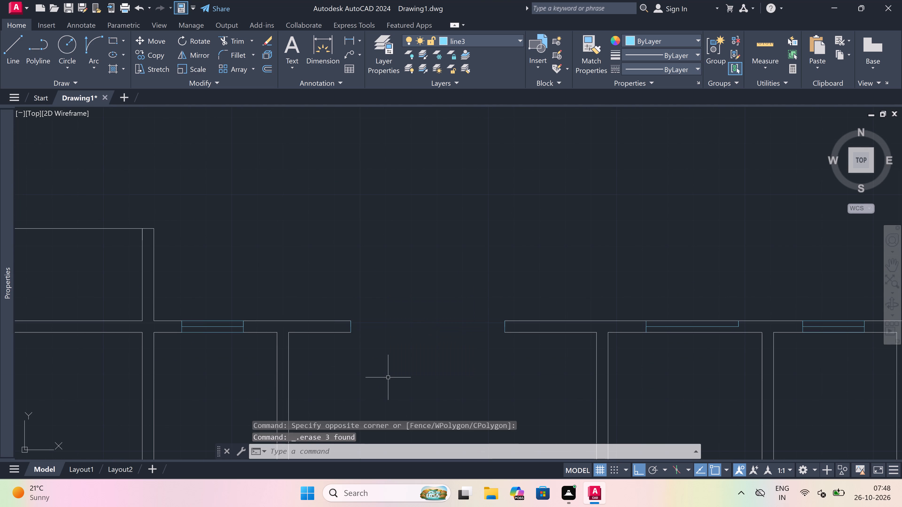
Trim away the two end lines closing the wall on either side of the erased window's opening.
{"action": "type", "text": "tr"}
{"action": "key", "text": "space"}
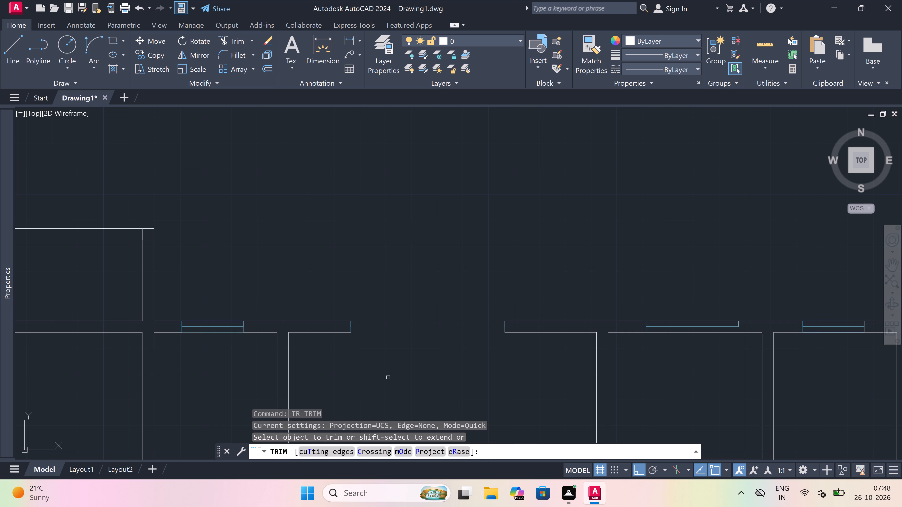
{"action": "scroll", "coordinate": [353, 346], "scroll_direction": "up", "scroll_amount": 1}
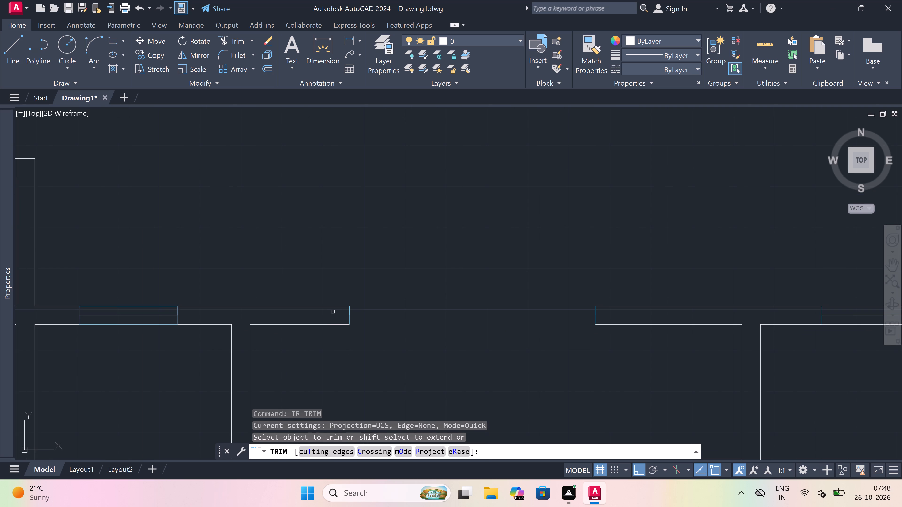
{"action": "left_click_drag", "start_coordinate": [333, 311], "coordinate": [336, 312]}
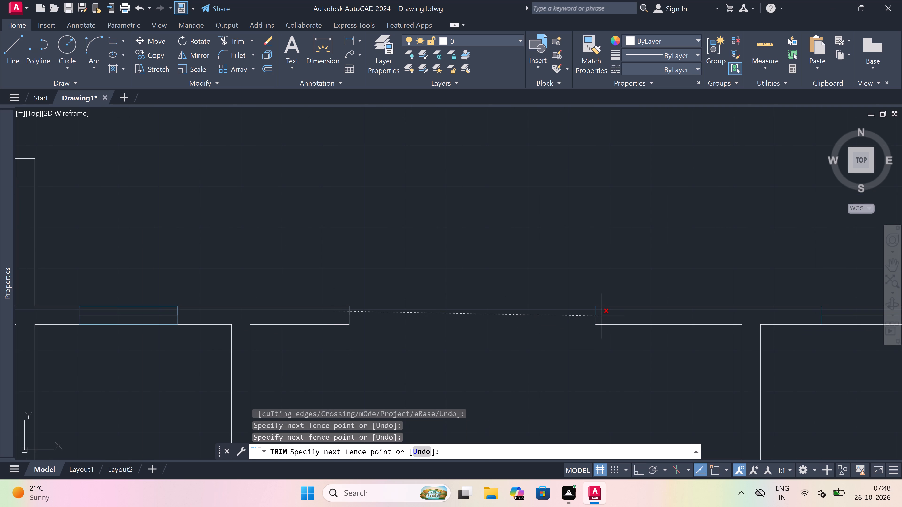
{"action": "left_click", "coordinate": [603, 314]}
{"action": "key", "text": "Escape"}
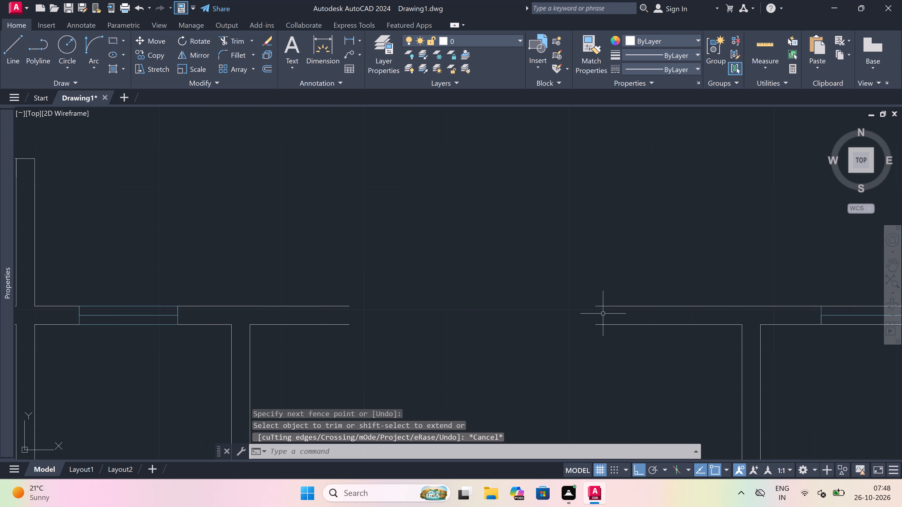
Draw a line from the large room's inner northwest corner across the wall and 3' north beyond its outer line.
{"action": "key", "text": "l"}
{"action": "key", "text": "space"}
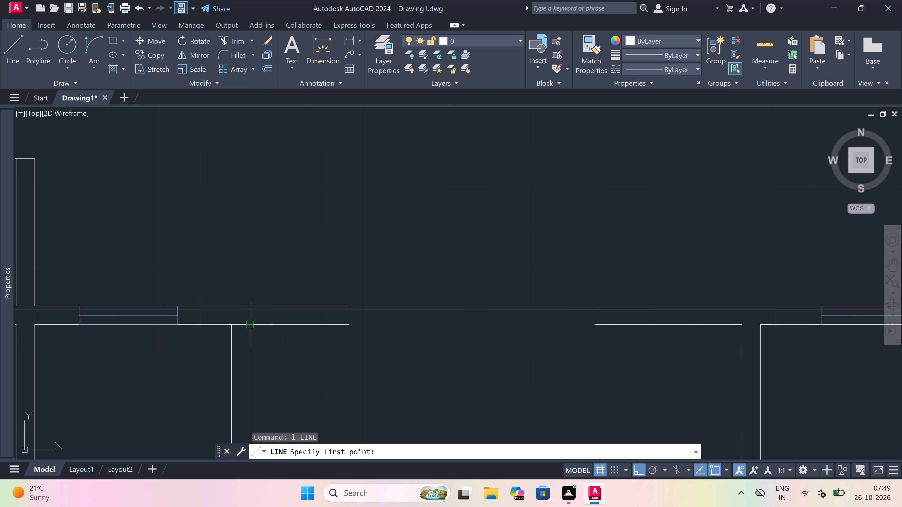
{"action": "left_click_drag", "start_coordinate": [252, 326], "coordinate": [252, 323]}
{"action": "left_click", "coordinate": [247, 309]}
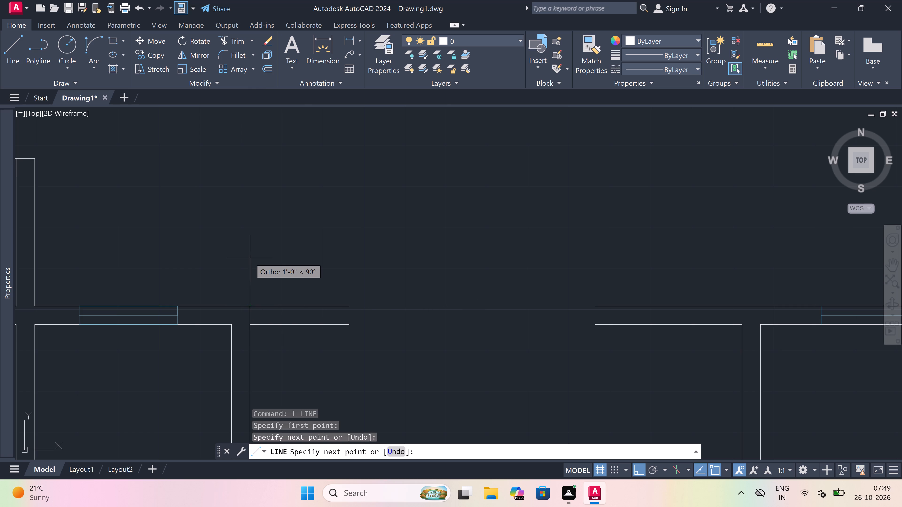
{"action": "type", "text": "3'"}
{"action": "key", "text": "space"}
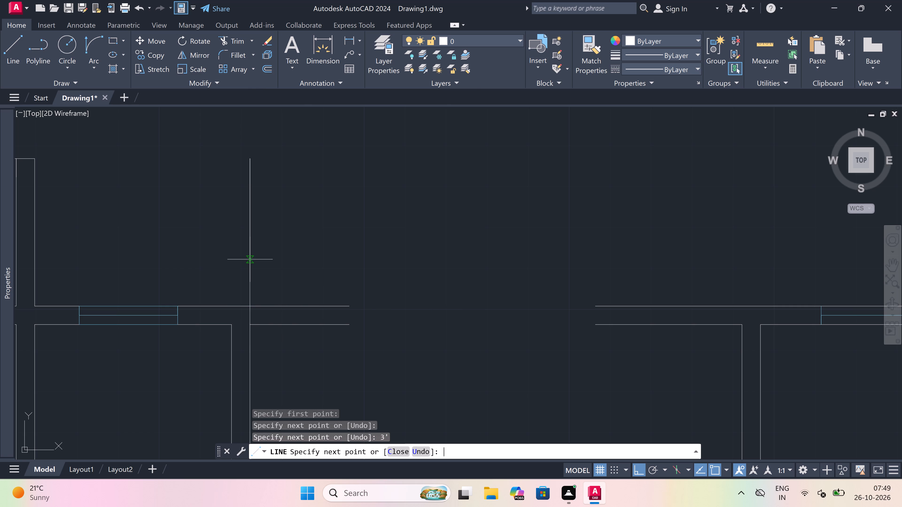
{"action": "key", "text": "Escape"}
Draw the projection's outer outline: 3' north from the outer west wall line, east to the outer east wall line, and back to the wall.
{"action": "key", "text": "space"}
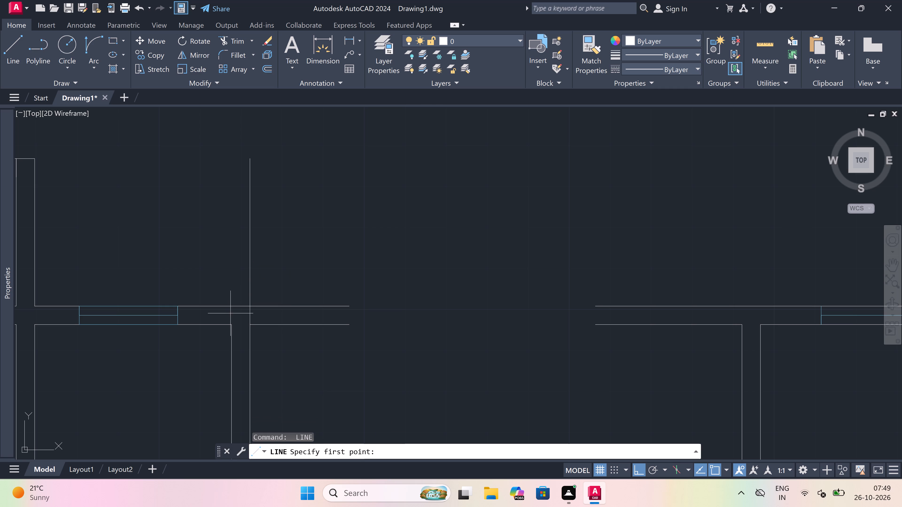
{"action": "left_click_drag", "start_coordinate": [232, 321], "coordinate": [233, 317]}
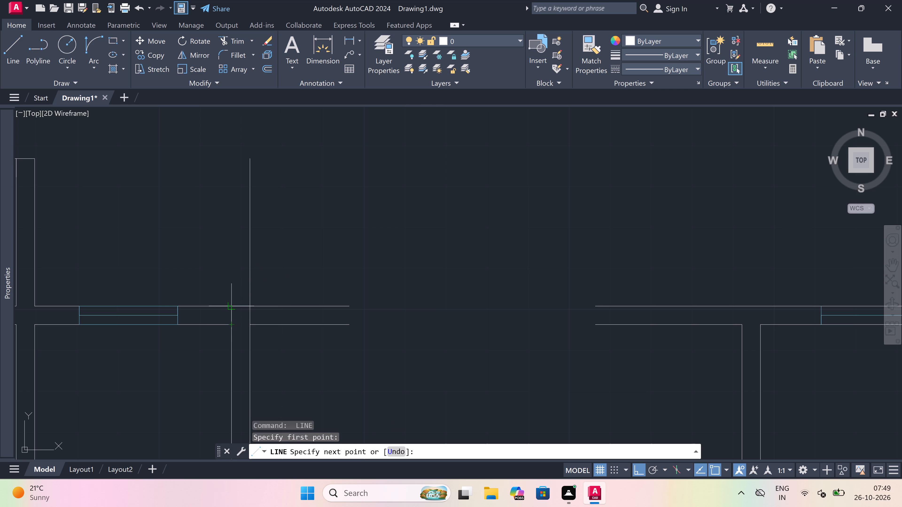
{"action": "left_click", "coordinate": [232, 304]}
{"action": "type", "text": "3'"}
{"action": "key", "text": "space"}
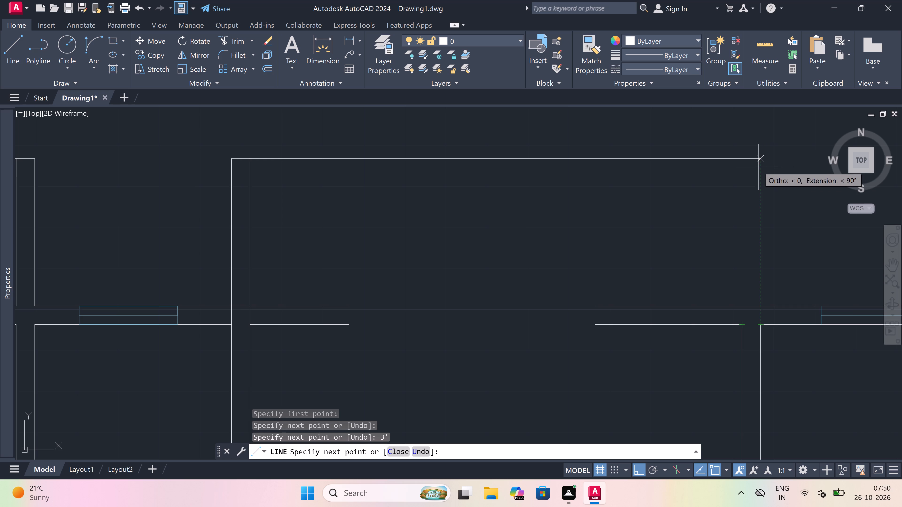
{"action": "left_click_drag", "start_coordinate": [757, 153], "coordinate": [757, 193]}
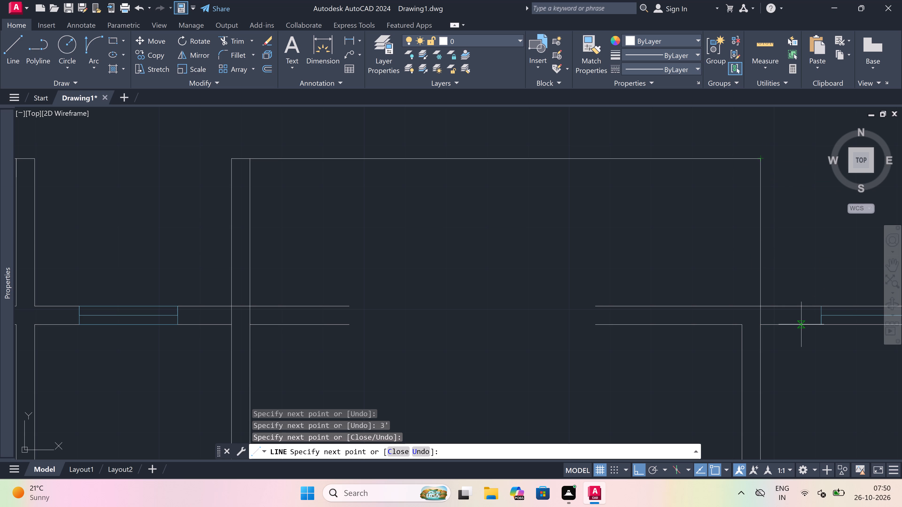
{"action": "left_click", "coordinate": [762, 304]}
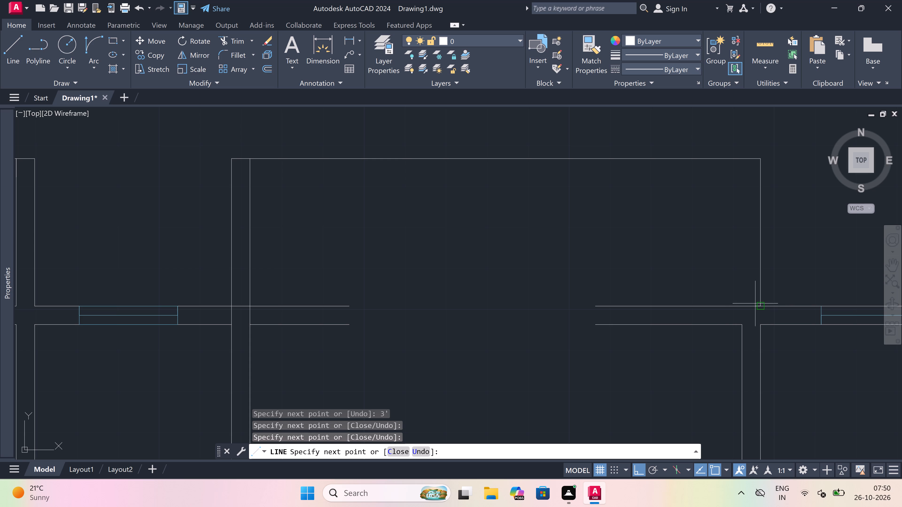
Draw the projection's inner east and north wall lines offset 4.5" from the outer outline, ending at the inner west line.
{"action": "type", "text": "4."}
{"action": "type", "text": "5\""}
{"action": "key", "text": "space"}
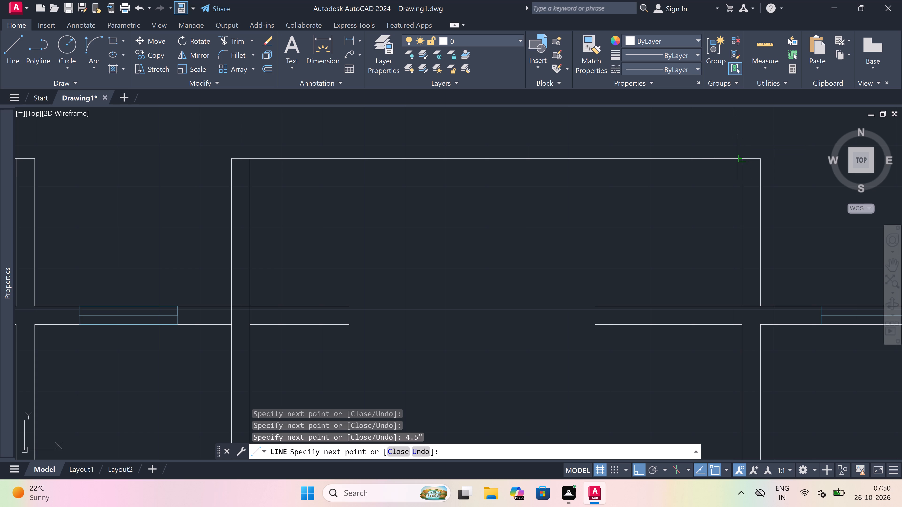
{"action": "left_click_drag", "start_coordinate": [741, 158], "coordinate": [743, 161]}
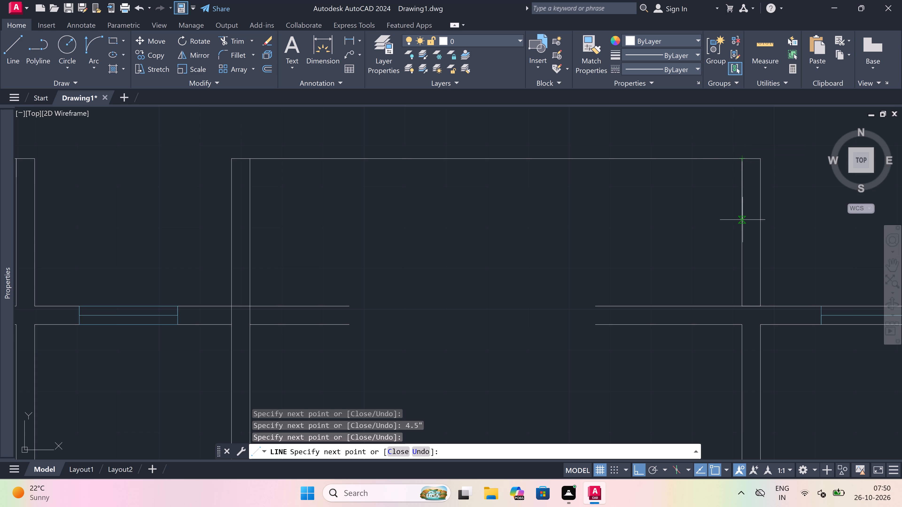
{"action": "type", "text": "4.5\""}
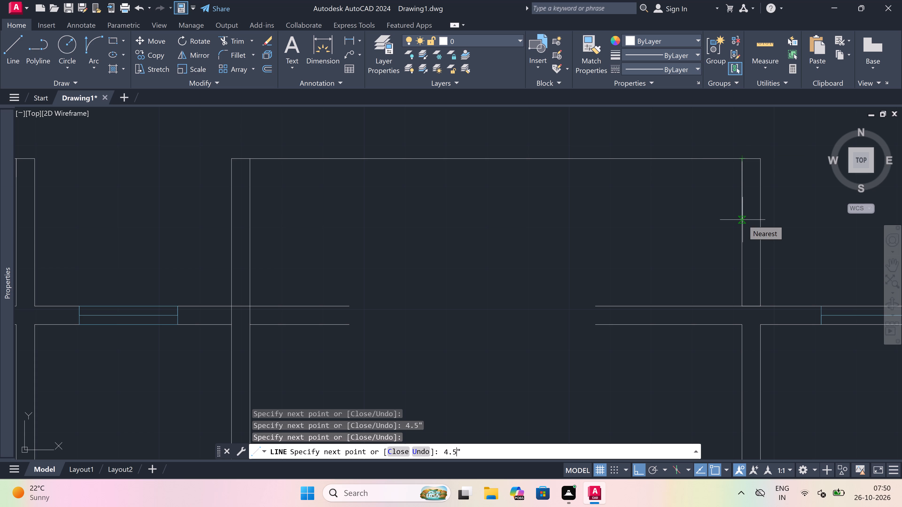
{"action": "key", "text": "space"}
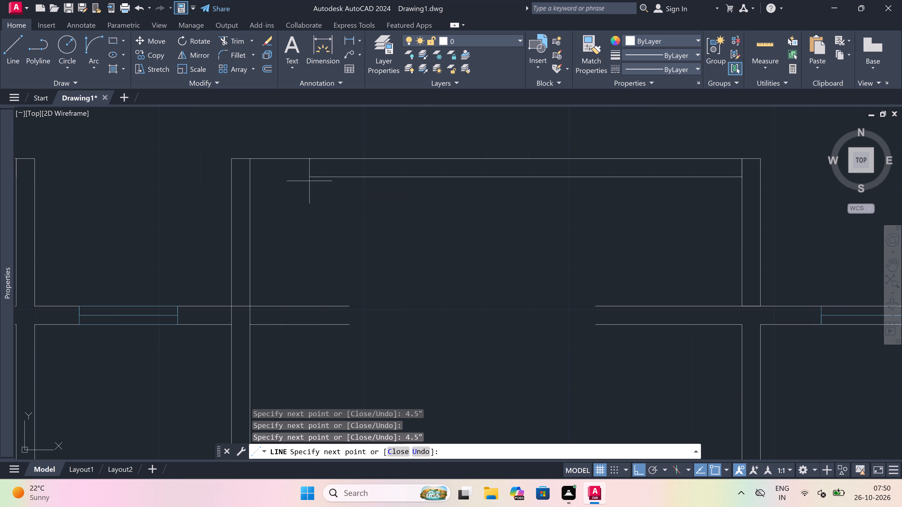
{"action": "left_click", "coordinate": [247, 177]}
{"action": "key", "text": "Escape"}
Trim the projection's northwest corner overlap, the wall stubs west of the opening, and the lines crossing the west wall junction.
{"action": "type", "text": "tr"}
{"action": "key", "text": "space"}
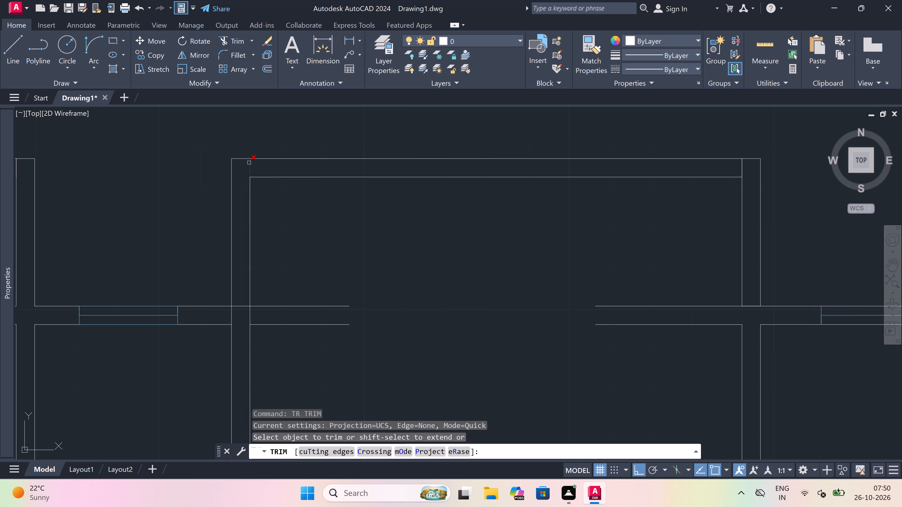
{"action": "left_click", "coordinate": [249, 163]}
{"action": "left_click_drag", "start_coordinate": [282, 332], "coordinate": [281, 314]}
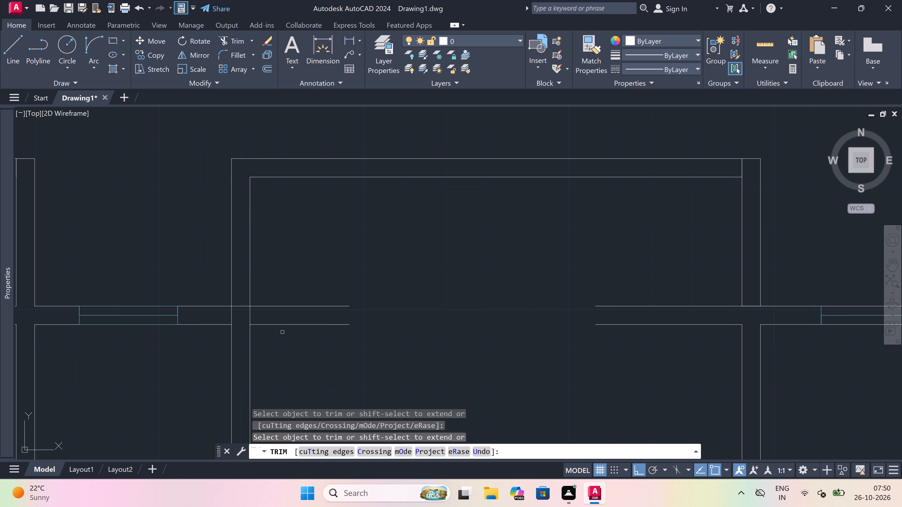
{"action": "left_click", "coordinate": [276, 289]}
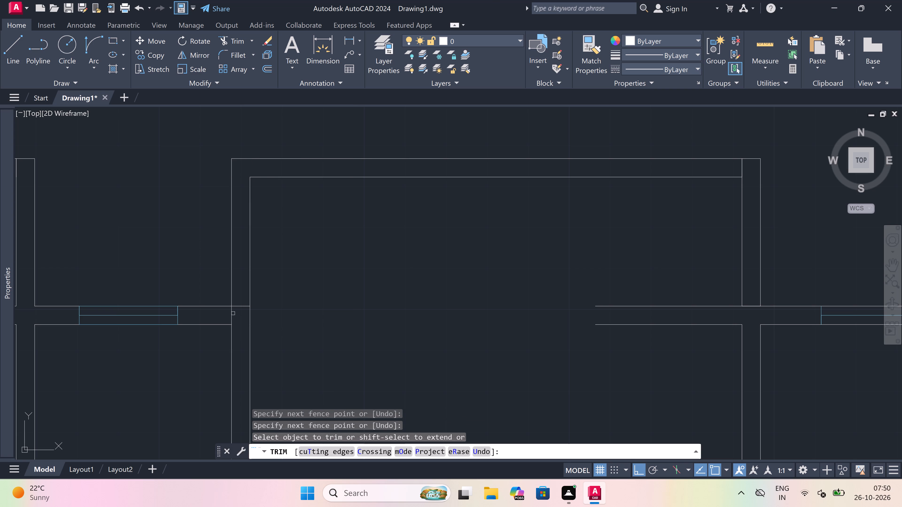
{"action": "left_click", "coordinate": [233, 313]}
{"action": "left_click", "coordinate": [237, 306]}
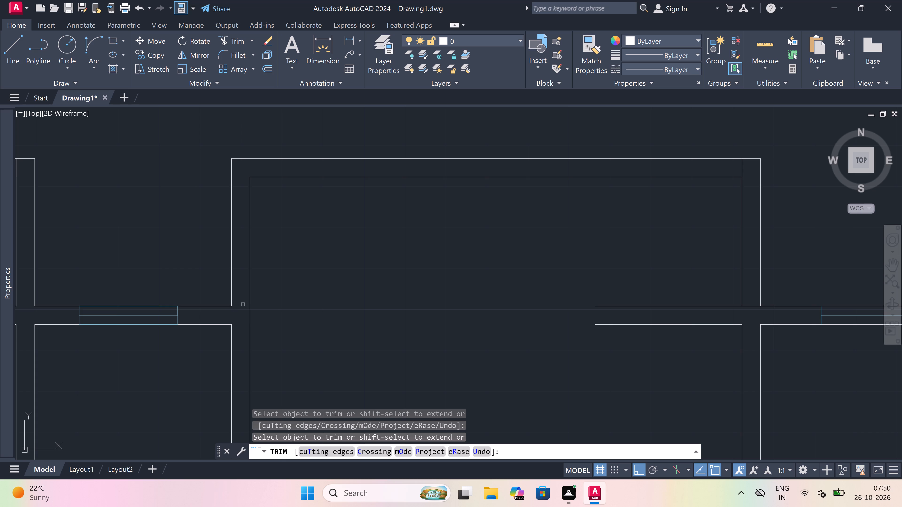
Trim the lines crossing the east wall junction, the wall stubs east of the opening, and the projection's northeast corner overlap.
{"action": "scroll", "coordinate": [624, 318], "scroll_direction": "down", "scroll_amount": 2}
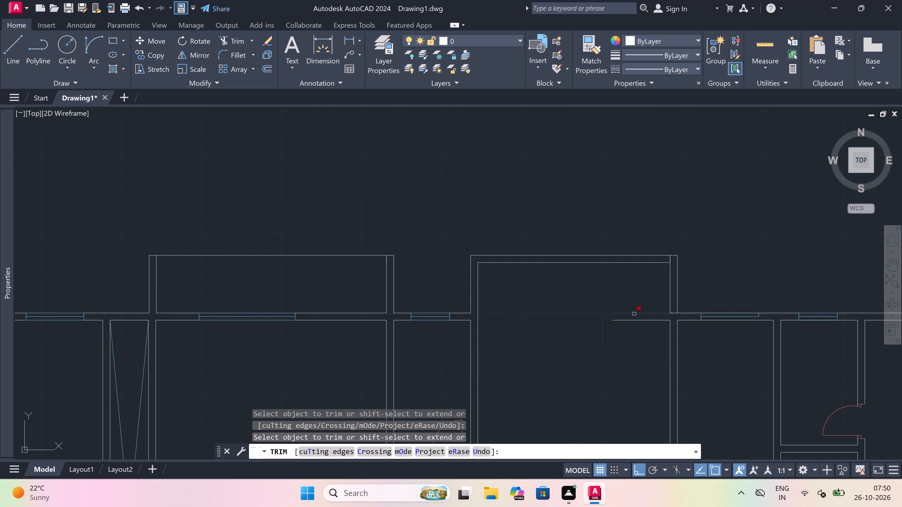
{"action": "scroll", "coordinate": [634, 311], "scroll_direction": "up", "scroll_amount": 2}
{"action": "left_click", "coordinate": [733, 310]}
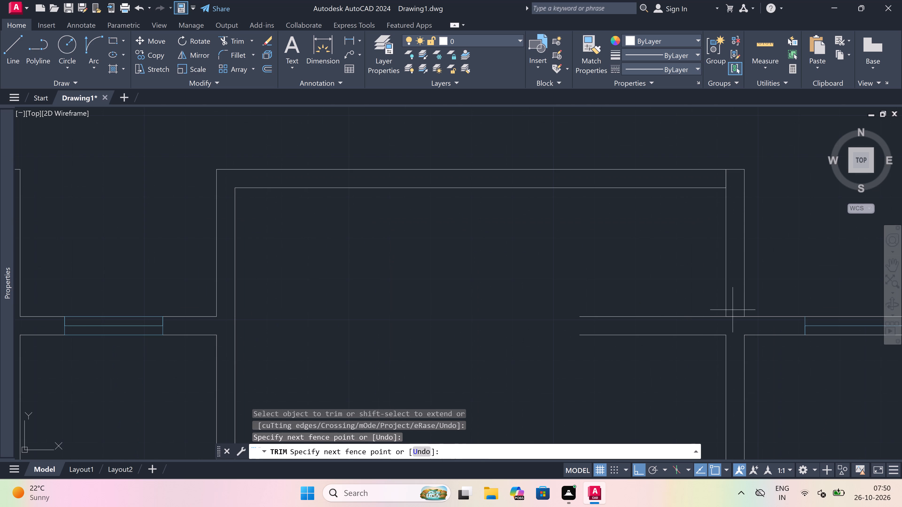
{"action": "left_click", "coordinate": [735, 322]}
{"action": "left_click_drag", "start_coordinate": [715, 348], "coordinate": [714, 342]}
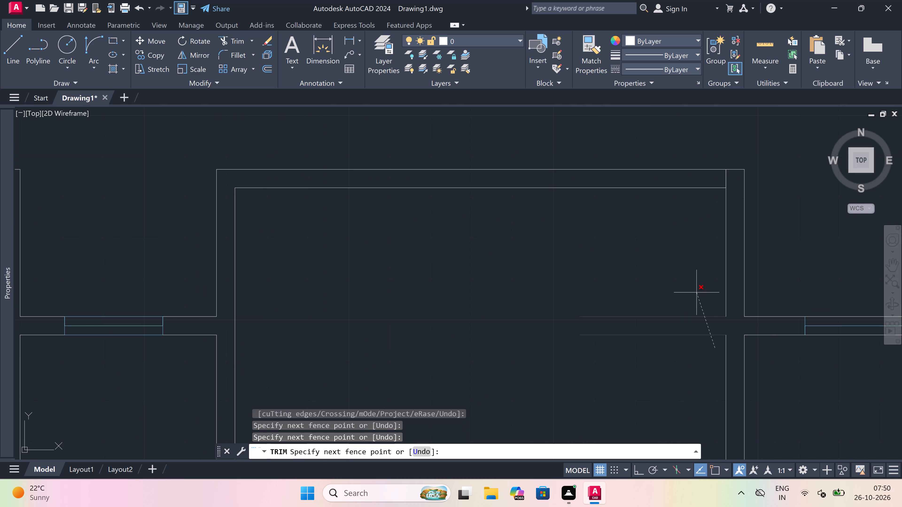
{"action": "left_click", "coordinate": [692, 277]}
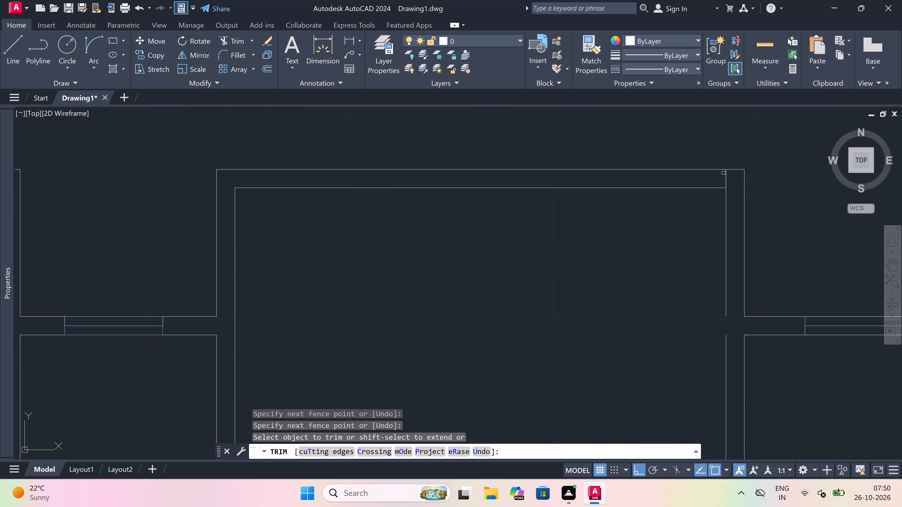
{"action": "left_click", "coordinate": [729, 179]}
{"action": "left_click", "coordinate": [722, 179]}
{"action": "key", "text": "Escape"}
Extend the room's inner east wall line north to close the gap with the projection's inner east line.
{"action": "scroll", "coordinate": [604, 240], "scroll_direction": "down", "scroll_amount": 4}
{"action": "scroll", "coordinate": [629, 253], "scroll_direction": "up", "scroll_amount": 3}
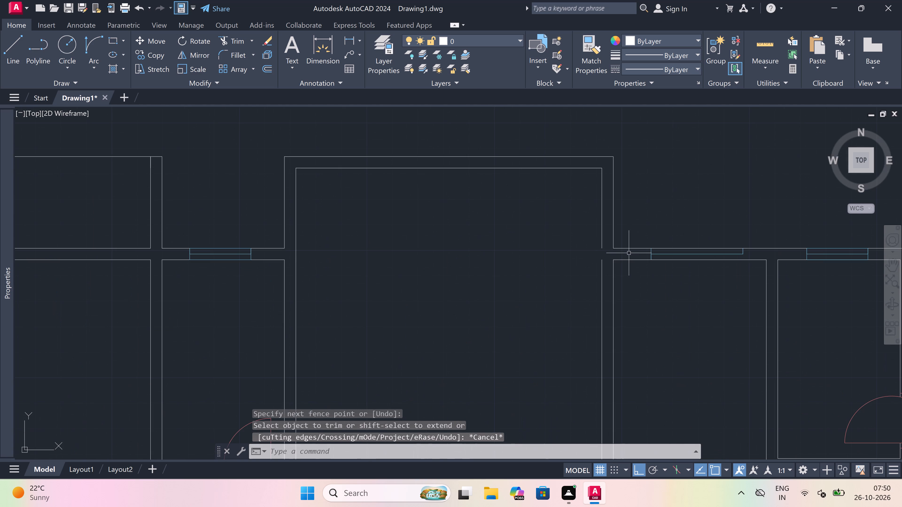
{"action": "key", "text": "e"}
{"action": "type", "text": "x"}
{"action": "key", "text": "space"}
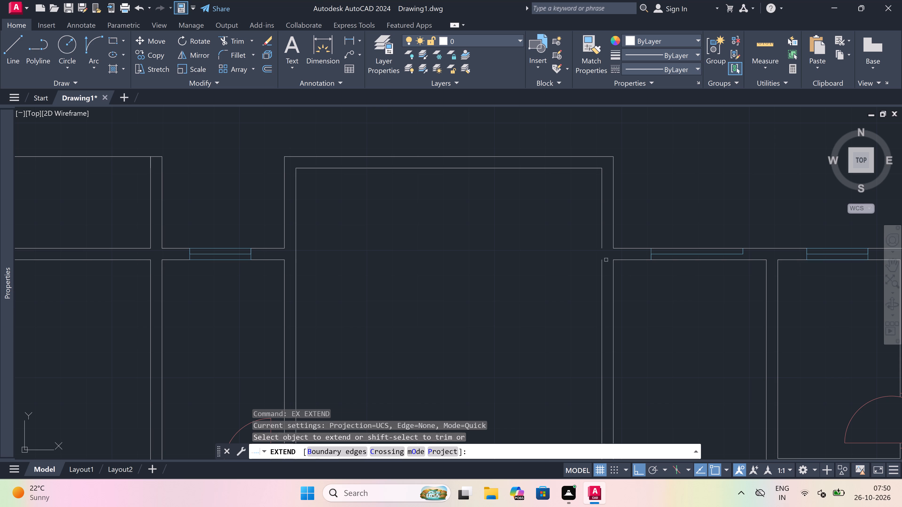
{"action": "left_click", "coordinate": [602, 272]}
{"action": "key", "text": "Escape"}
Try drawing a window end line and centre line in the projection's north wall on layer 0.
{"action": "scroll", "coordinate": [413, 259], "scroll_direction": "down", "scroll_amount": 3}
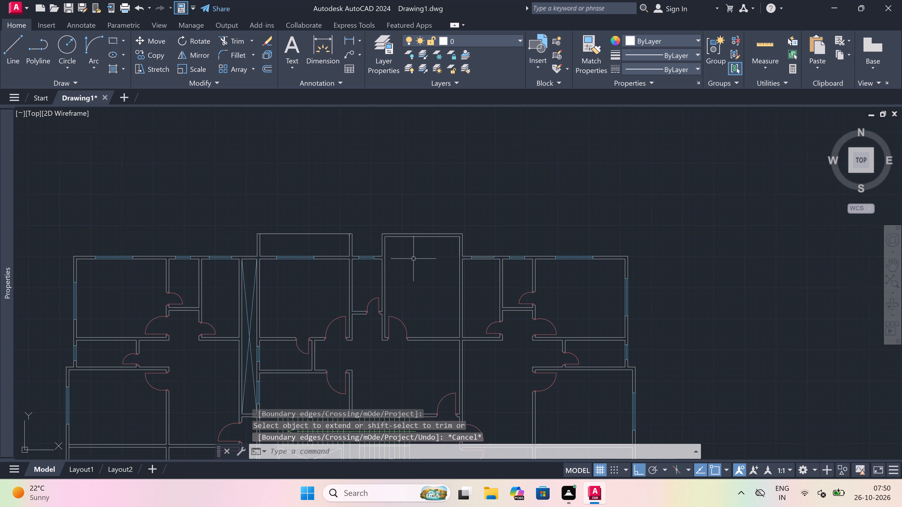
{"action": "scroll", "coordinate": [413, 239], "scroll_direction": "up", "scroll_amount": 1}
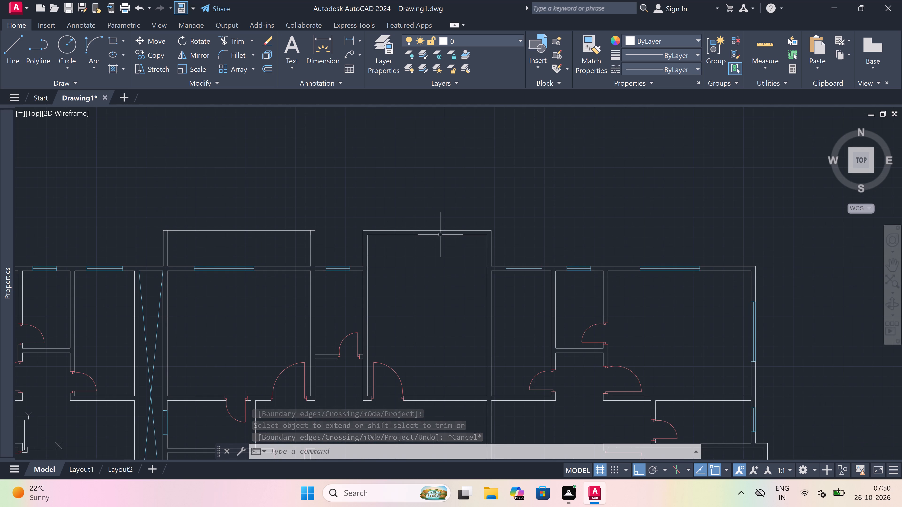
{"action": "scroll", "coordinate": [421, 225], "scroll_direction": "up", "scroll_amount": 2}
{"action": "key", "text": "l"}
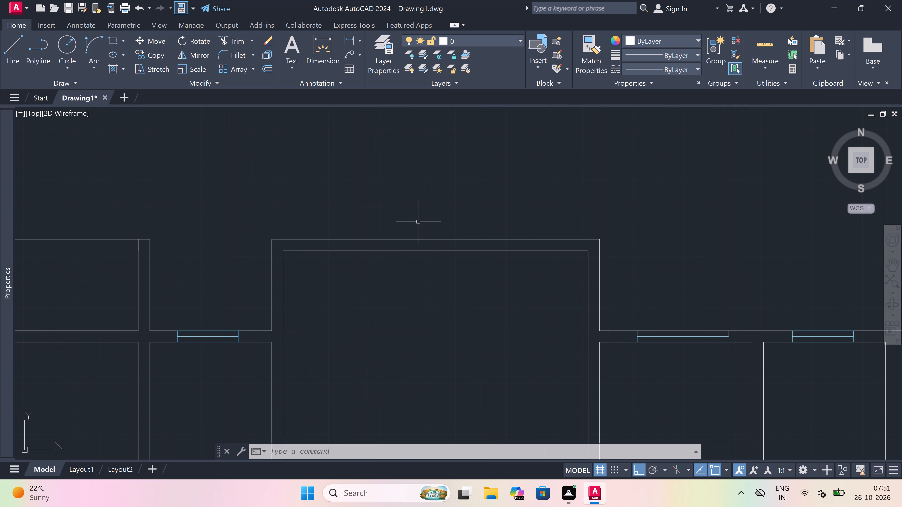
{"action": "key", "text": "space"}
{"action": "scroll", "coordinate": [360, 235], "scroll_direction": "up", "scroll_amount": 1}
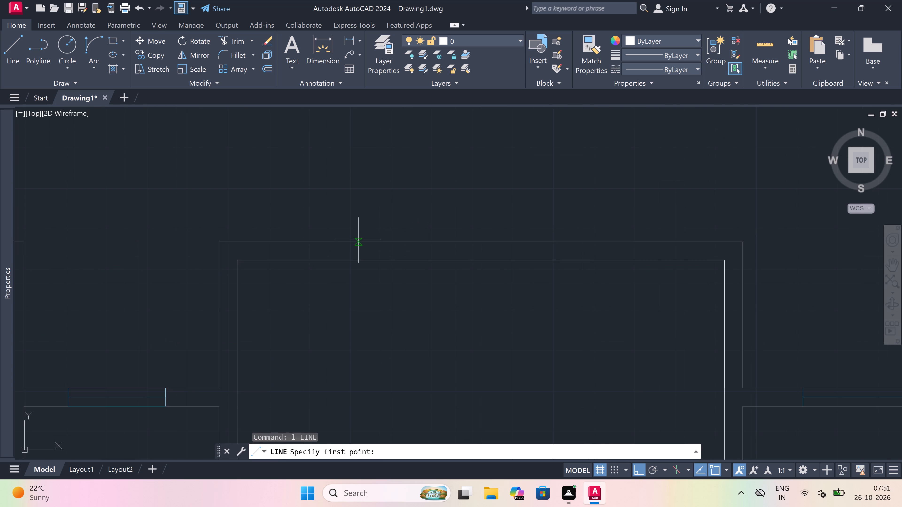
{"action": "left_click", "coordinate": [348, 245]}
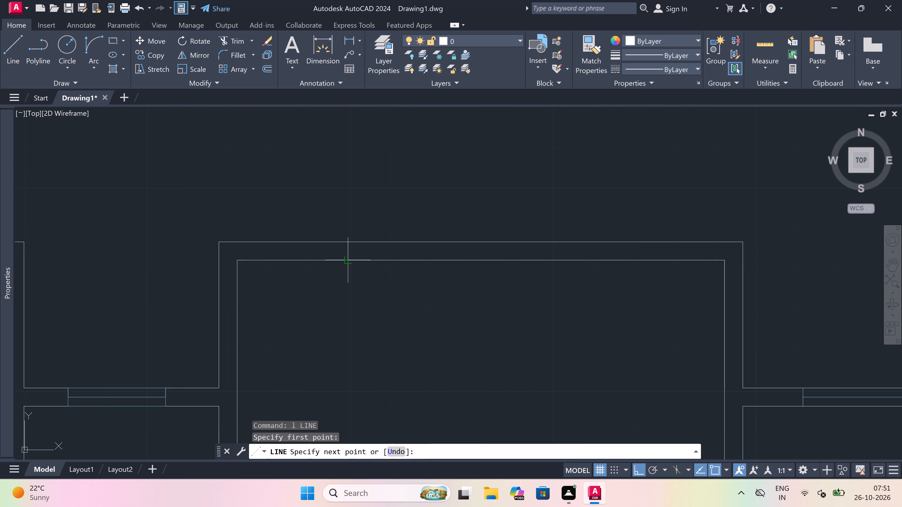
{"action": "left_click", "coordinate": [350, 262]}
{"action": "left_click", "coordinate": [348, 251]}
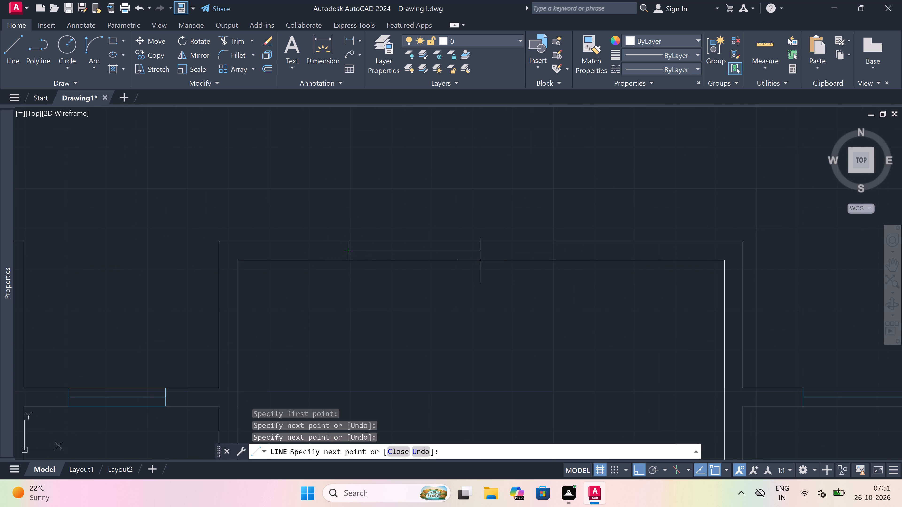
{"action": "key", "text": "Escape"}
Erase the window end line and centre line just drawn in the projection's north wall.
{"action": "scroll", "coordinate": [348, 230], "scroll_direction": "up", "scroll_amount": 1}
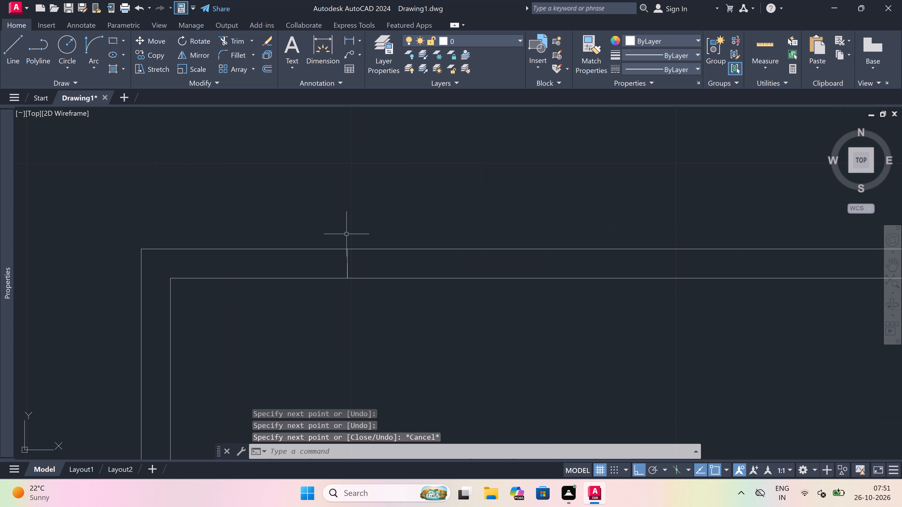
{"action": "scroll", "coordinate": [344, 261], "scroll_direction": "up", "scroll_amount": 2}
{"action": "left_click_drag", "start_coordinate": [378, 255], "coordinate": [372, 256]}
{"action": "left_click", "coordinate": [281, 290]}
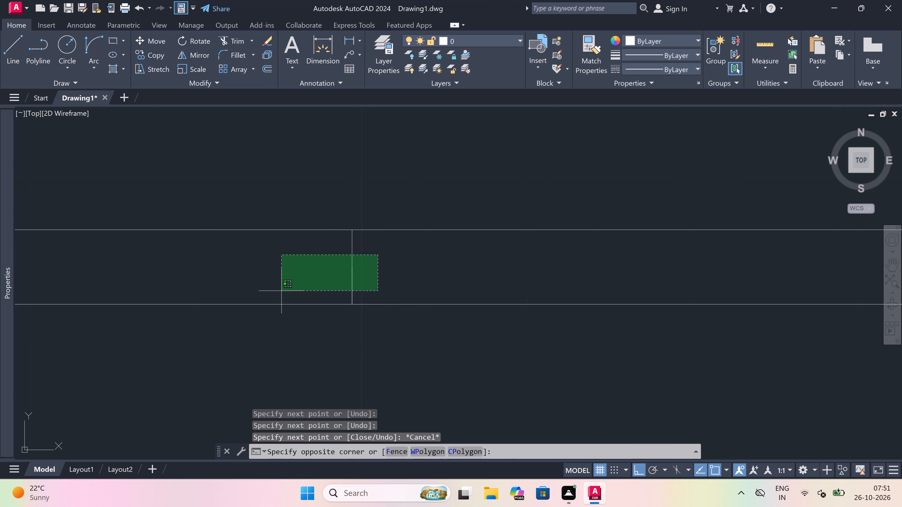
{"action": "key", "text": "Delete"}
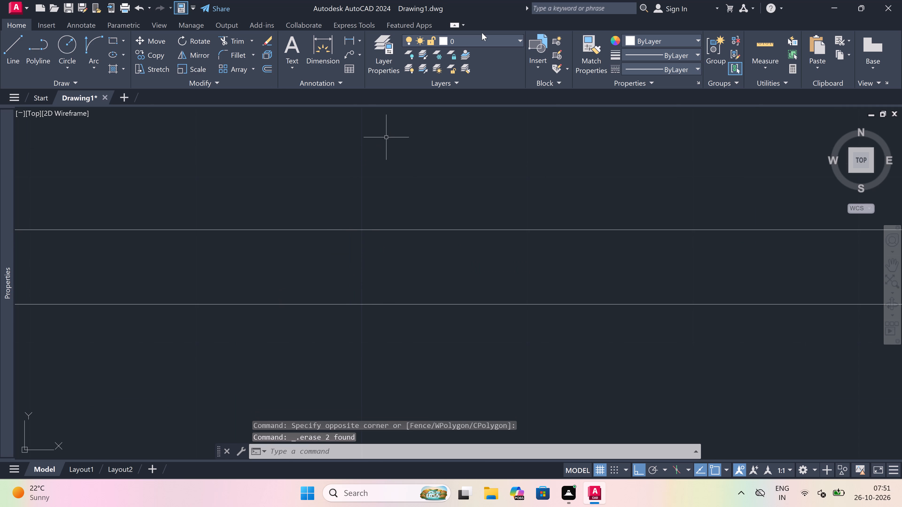
On layer line3, draw a window in the projection's north wall with a 5' centre line and an end line across each end.
{"action": "left_click", "coordinate": [482, 38]}
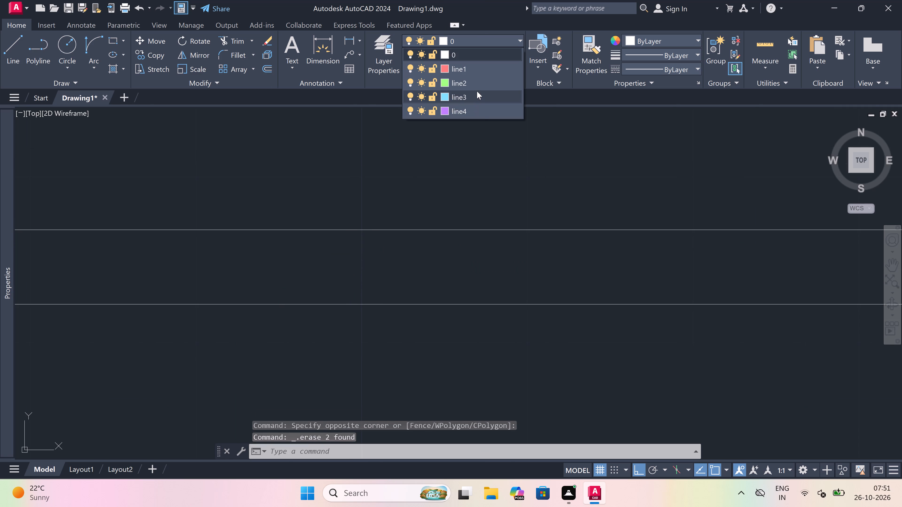
{"action": "left_click", "coordinate": [480, 94]}
{"action": "scroll", "coordinate": [449, 258], "scroll_direction": "down", "scroll_amount": 3}
{"action": "scroll", "coordinate": [449, 258], "scroll_direction": "up", "scroll_amount": 1}
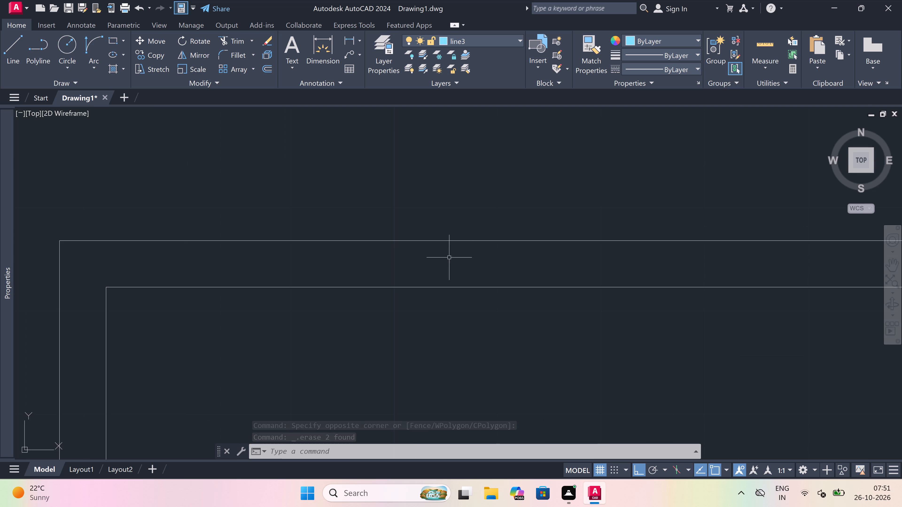
{"action": "scroll", "coordinate": [449, 257], "scroll_direction": "down", "scroll_amount": 4}
{"action": "key", "text": "space"}
{"action": "scroll", "coordinate": [450, 257], "scroll_direction": "up", "scroll_amount": 2}
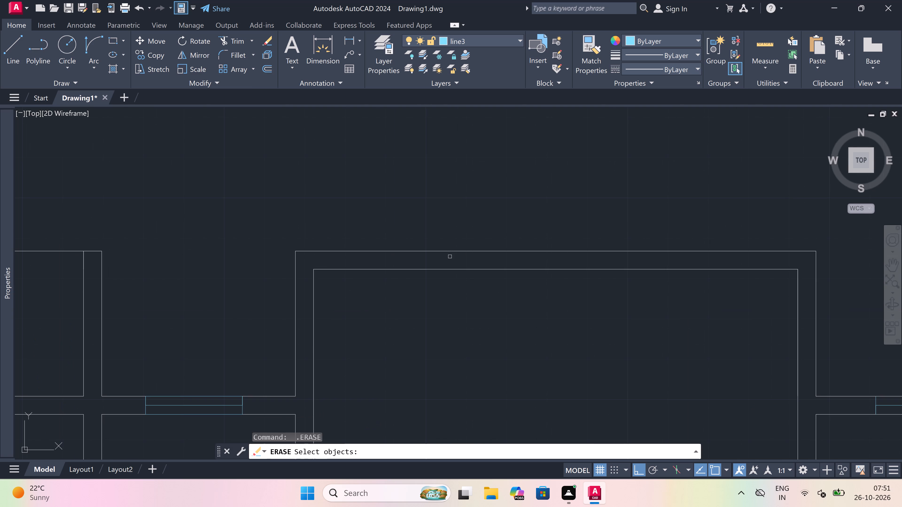
{"action": "key", "text": "Escape"}
{"action": "key", "text": "l"}
{"action": "key", "text": "space"}
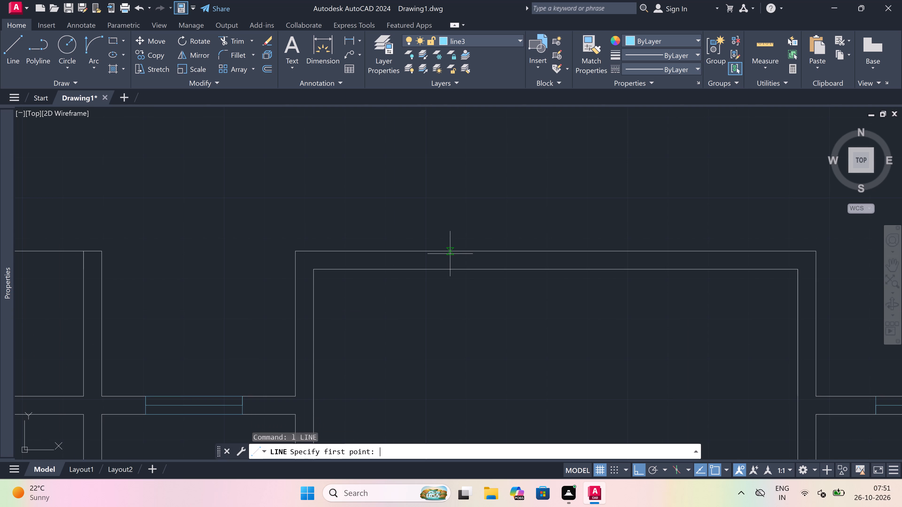
{"action": "left_click", "coordinate": [435, 249]}
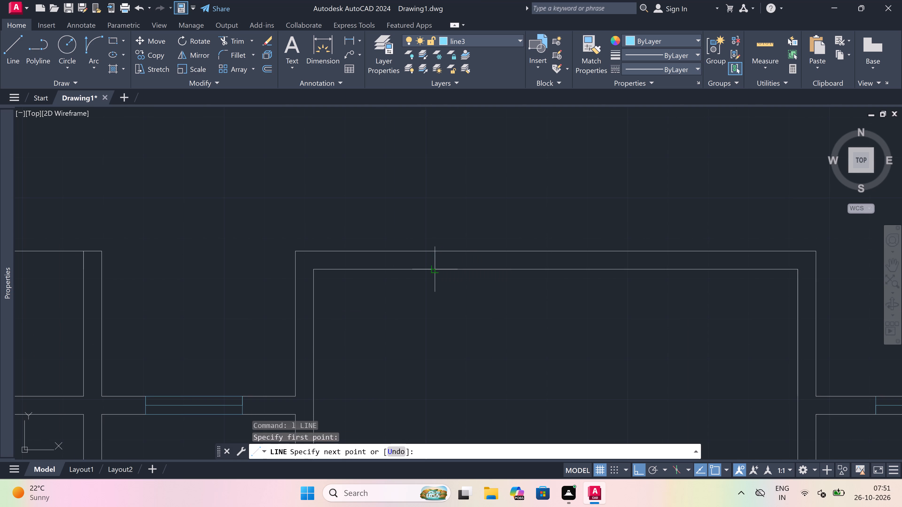
{"action": "left_click", "coordinate": [434, 268]}
{"action": "left_click_drag", "start_coordinate": [430, 258], "coordinate": [436, 258]}
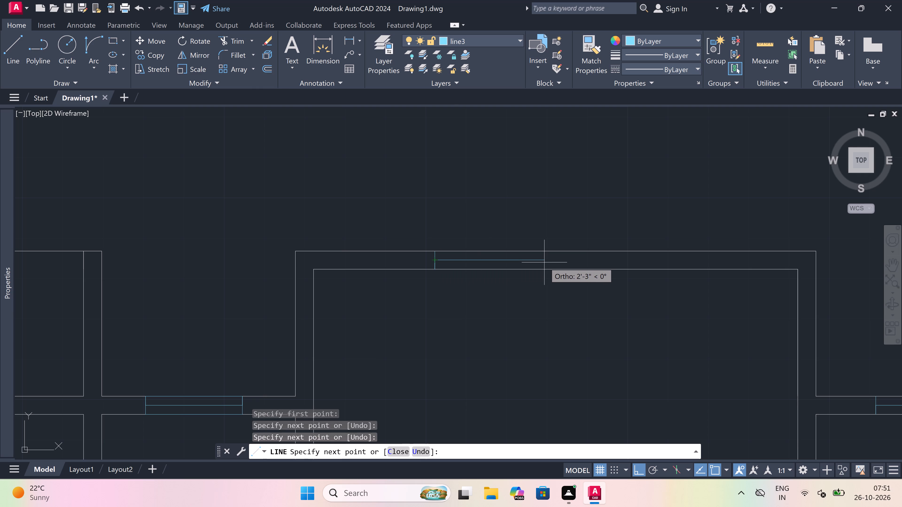
{"action": "type", "text": "5'"}
{"action": "key", "text": "space"}
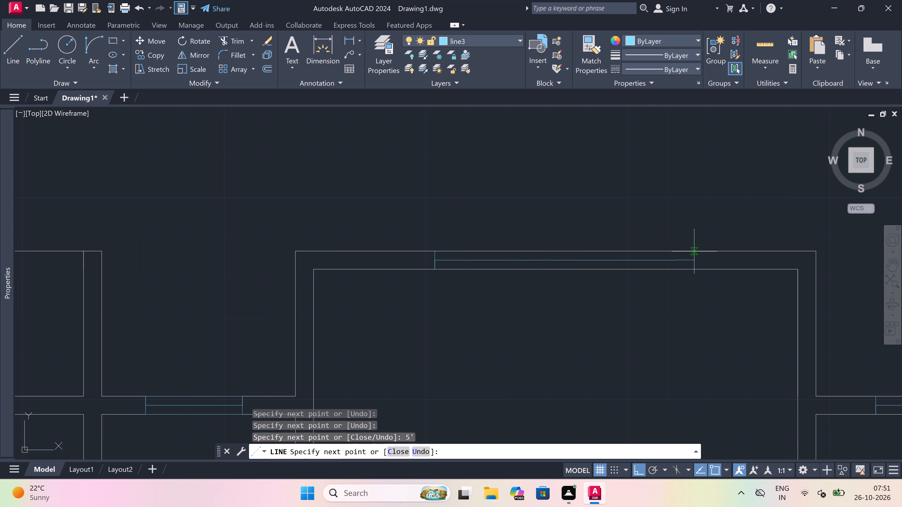
{"action": "left_click", "coordinate": [674, 250]}
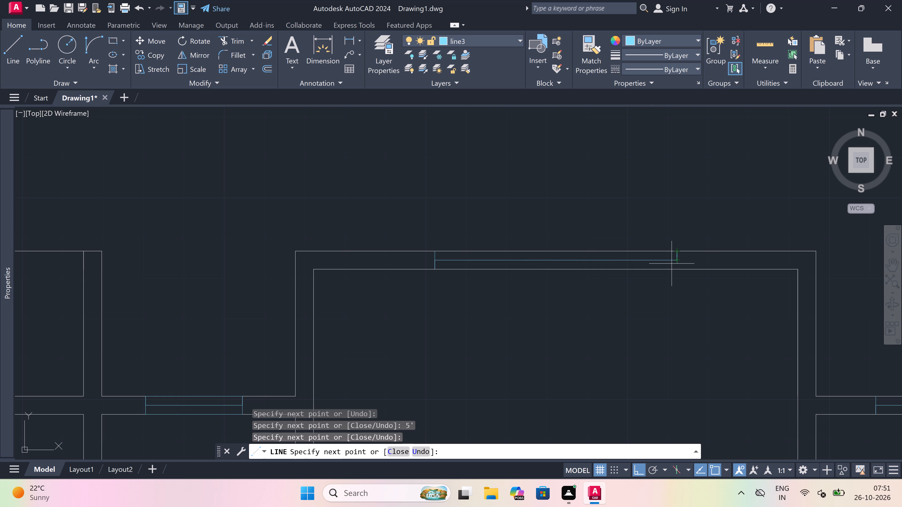
{"action": "left_click", "coordinate": [675, 268]}
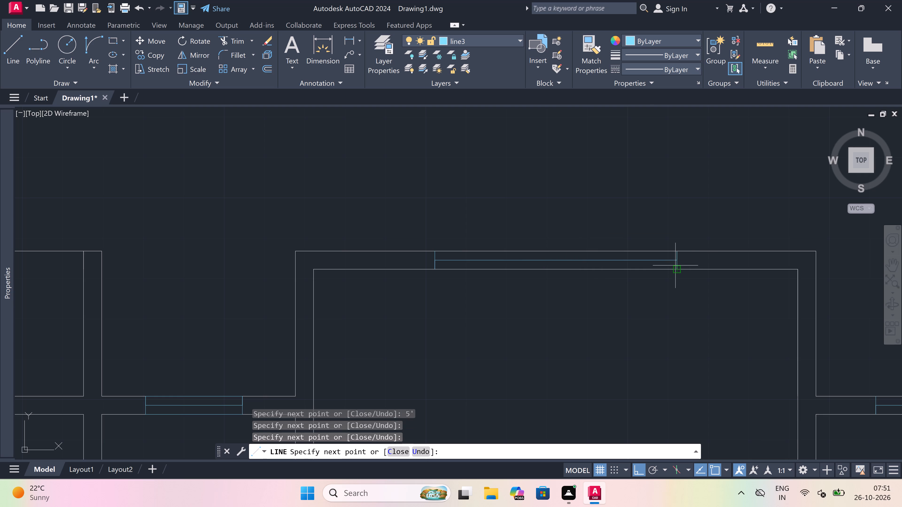
{"action": "key", "text": "Escape"}
Trim the inner and outer wall lines between the two end lines of the projection's north window.
{"action": "key", "text": "t"}
{"action": "key", "text": "r"}
{"action": "key", "text": "space"}
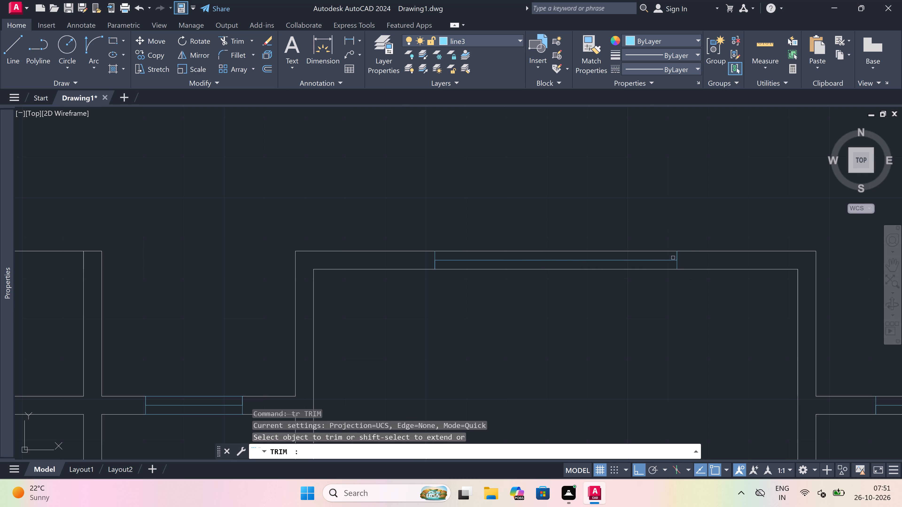
{"action": "left_click", "coordinate": [659, 265]}
{"action": "left_click", "coordinate": [651, 282]}
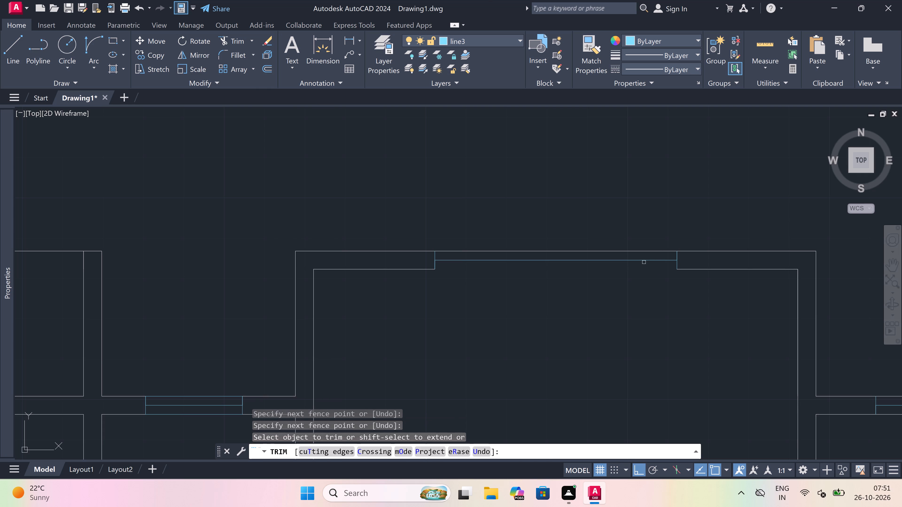
{"action": "left_click", "coordinate": [638, 252]}
{"action": "key", "text": "Escape"}
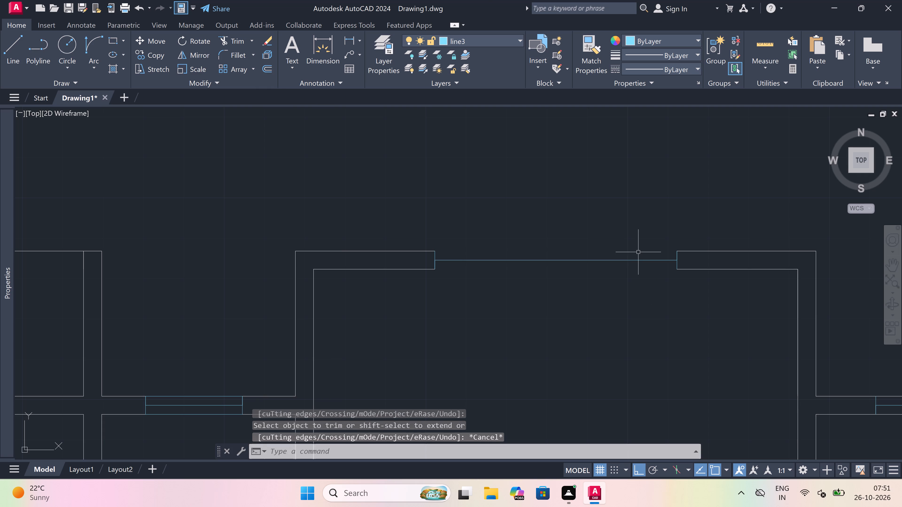
Draw the outer and inner face lines of the projection's north window between its end lines.
{"action": "key", "text": "l"}
{"action": "key", "text": "space"}
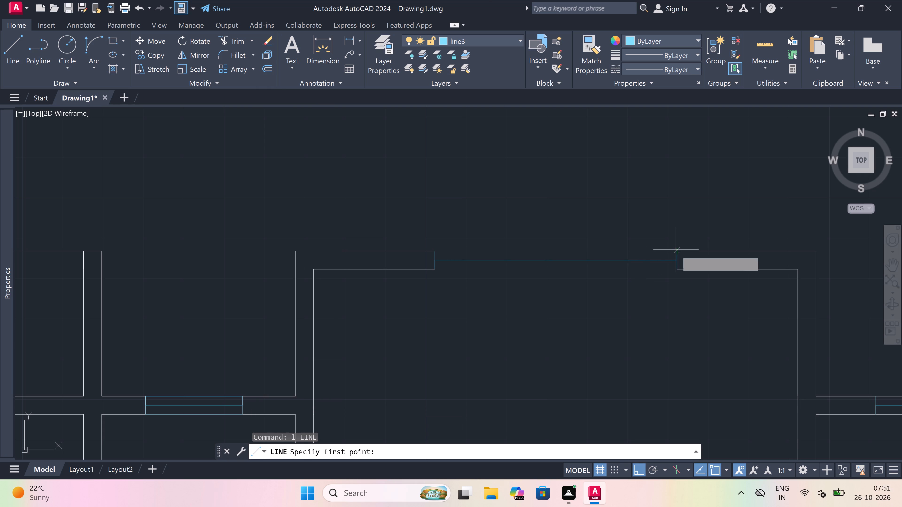
{"action": "left_click", "coordinate": [676, 251]}
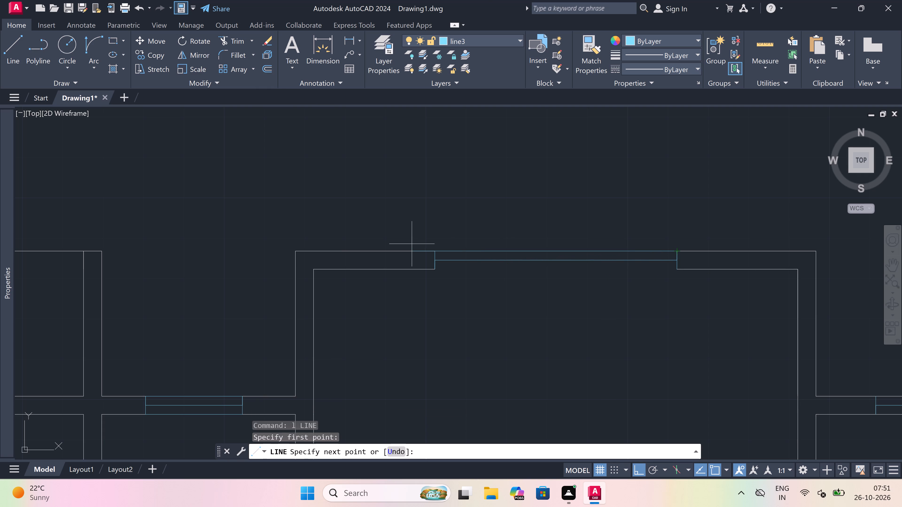
{"action": "left_click", "coordinate": [433, 249]}
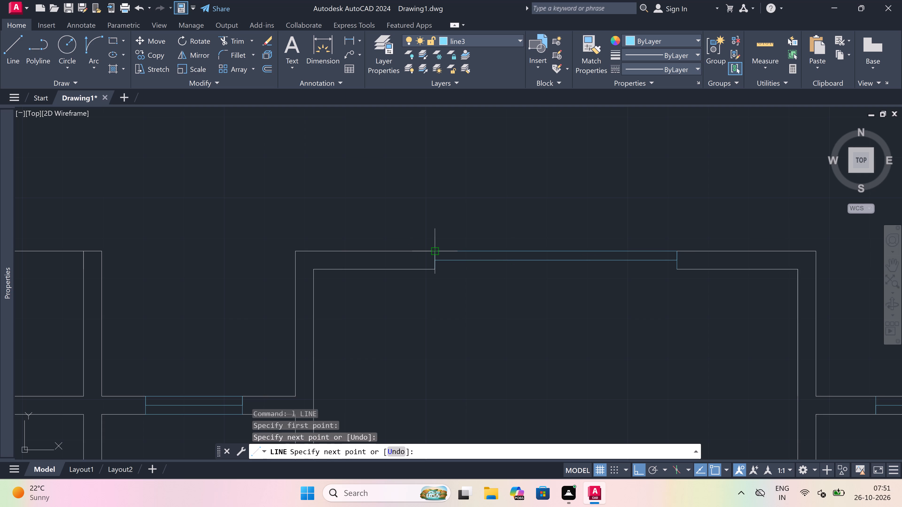
{"action": "key", "text": "Escape"}
{"action": "key", "text": "space"}
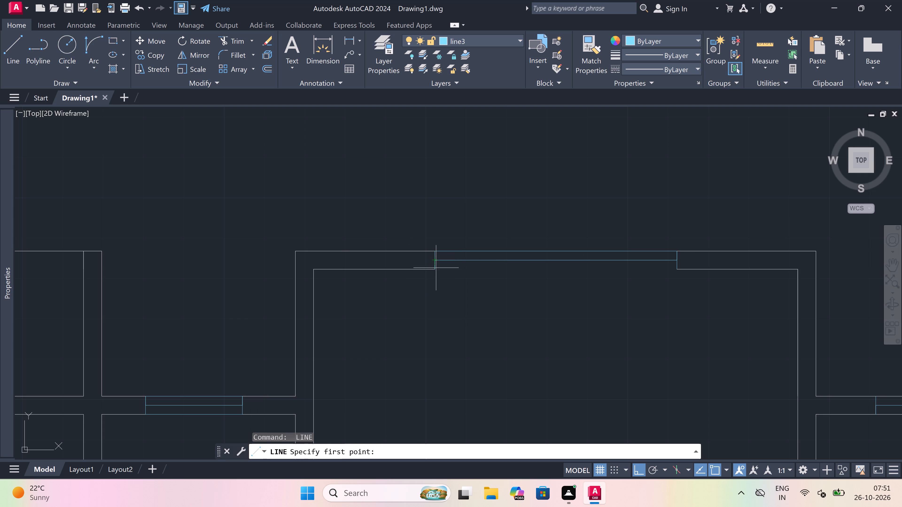
{"action": "left_click", "coordinate": [437, 273]}
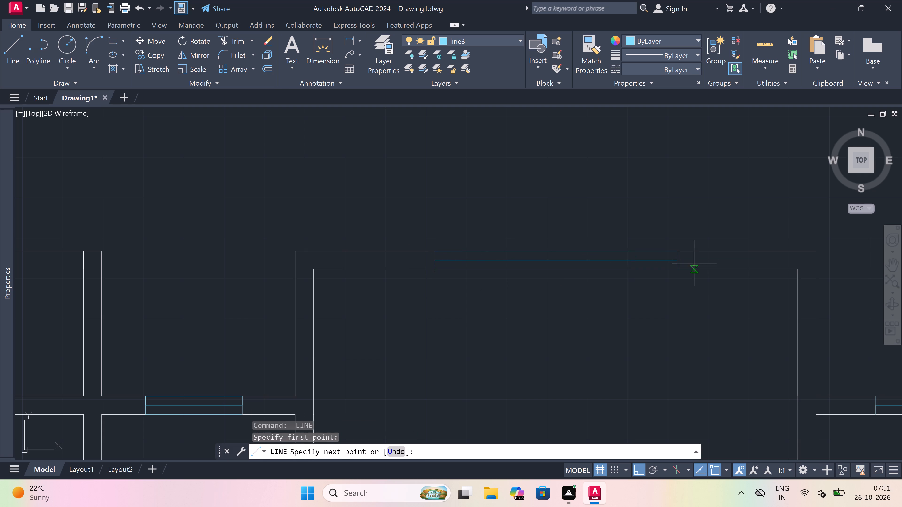
{"action": "left_click", "coordinate": [680, 269]}
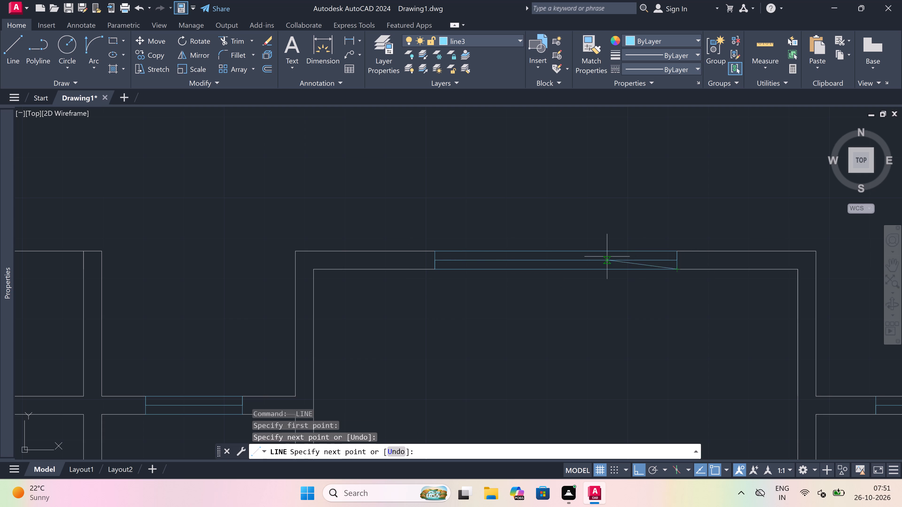
{"action": "key", "text": "Escape"}
Trim the inner and outer wall lines across the window in the north wall just east of the projection.
{"action": "scroll", "coordinate": [394, 219], "scroll_direction": "down", "scroll_amount": 4}
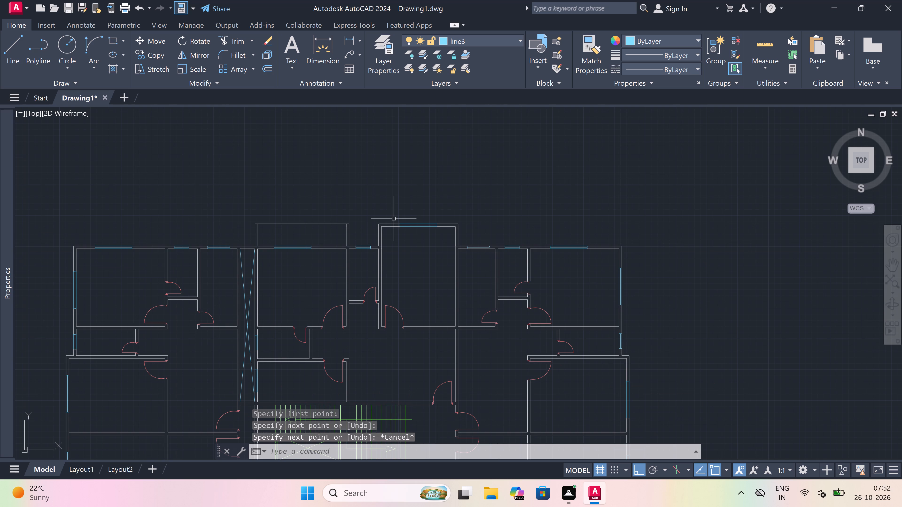
{"action": "scroll", "coordinate": [493, 234], "scroll_direction": "up", "scroll_amount": 2}
{"action": "scroll", "coordinate": [457, 279], "scroll_direction": "up", "scroll_amount": 2}
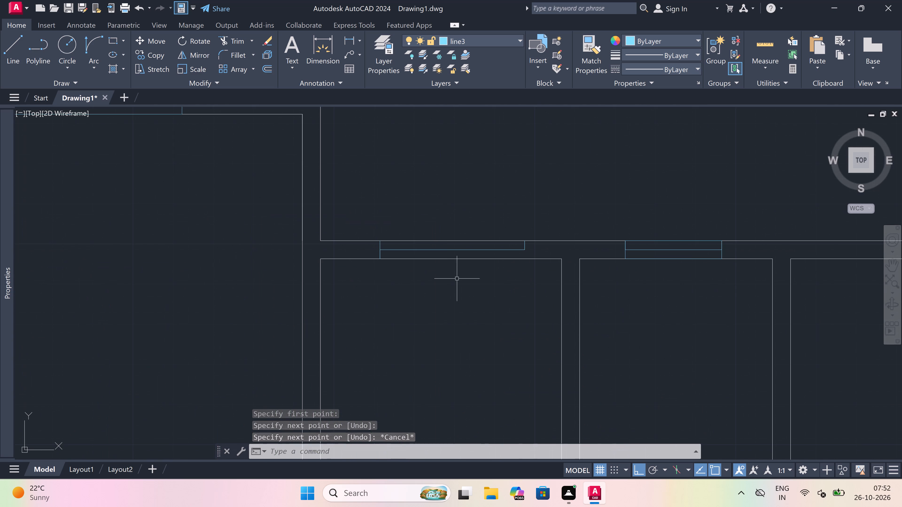
{"action": "type", "text": "tr"}
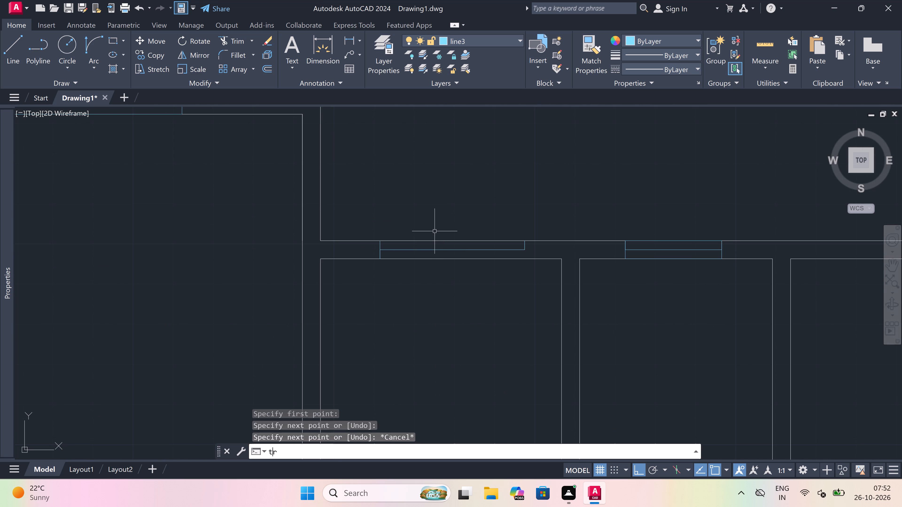
{"action": "key", "text": "space"}
{"action": "left_click", "coordinate": [439, 257]}
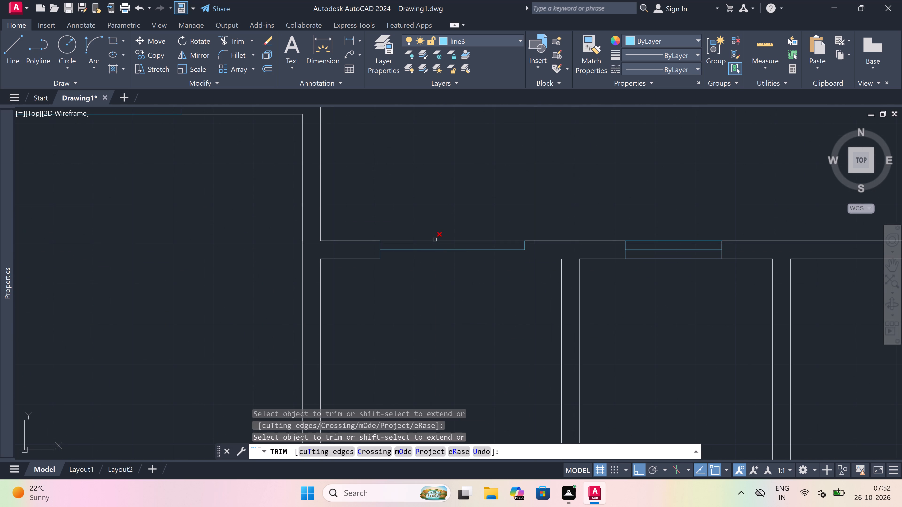
{"action": "left_click", "coordinate": [435, 240]}
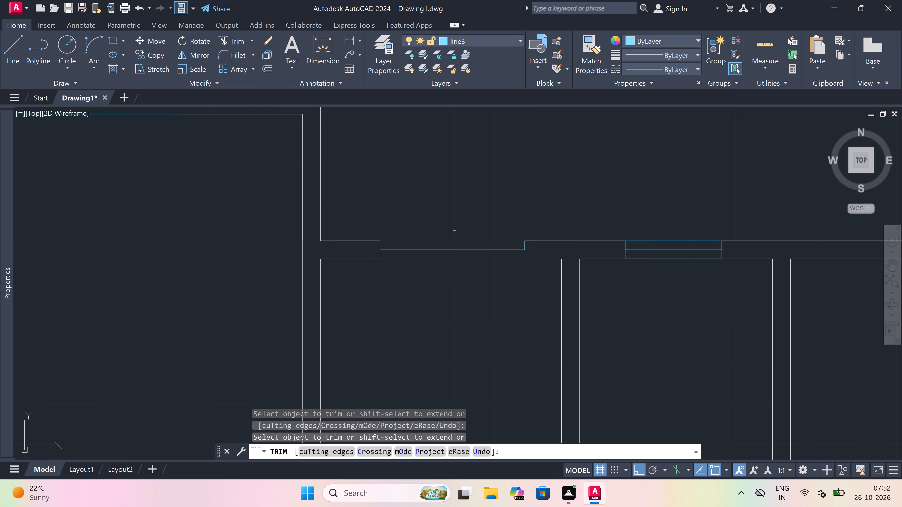
{"action": "key", "text": "Escape"}
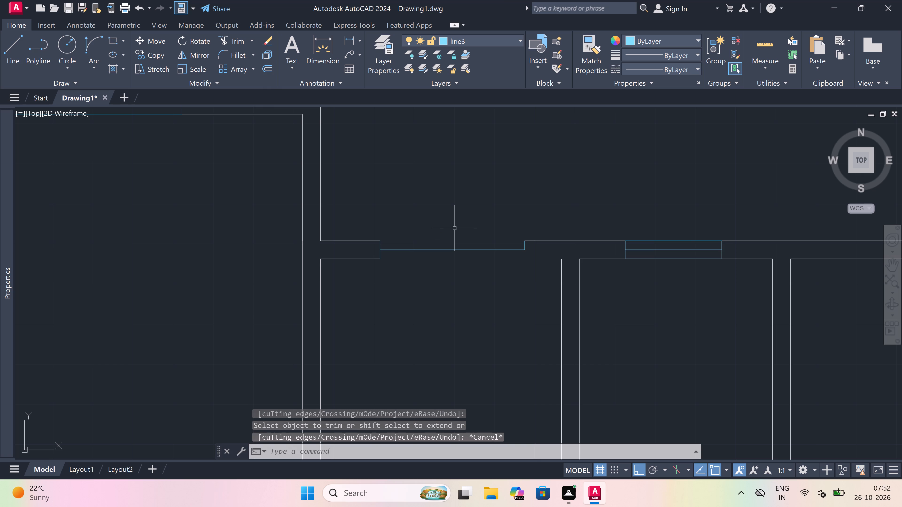
Draw the outer and inner face lines of the window just east of the projection and complete its east end line.
{"action": "key", "text": "l"}
{"action": "key", "text": "space"}
{"action": "left_click_drag", "start_coordinate": [379, 241], "coordinate": [386, 241]}
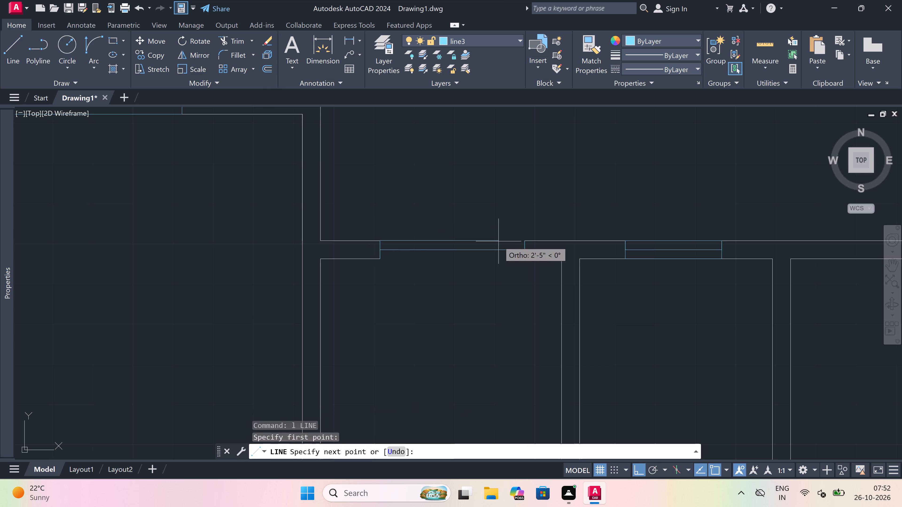
{"action": "left_click", "coordinate": [531, 239]}
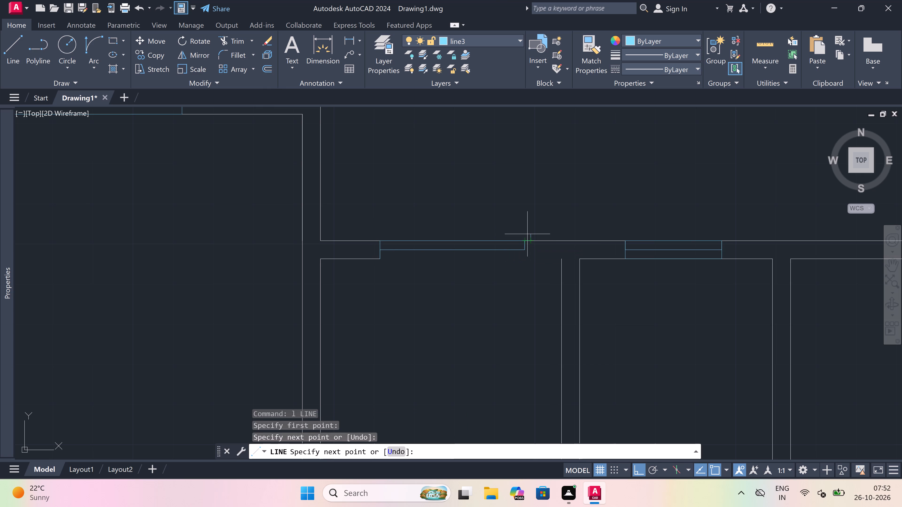
{"action": "key", "text": "Escape"}
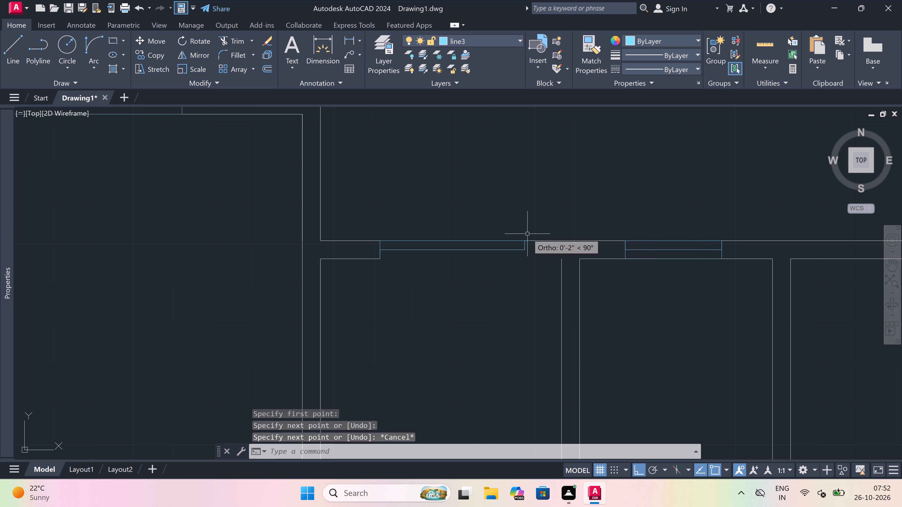
{"action": "key", "text": "space"}
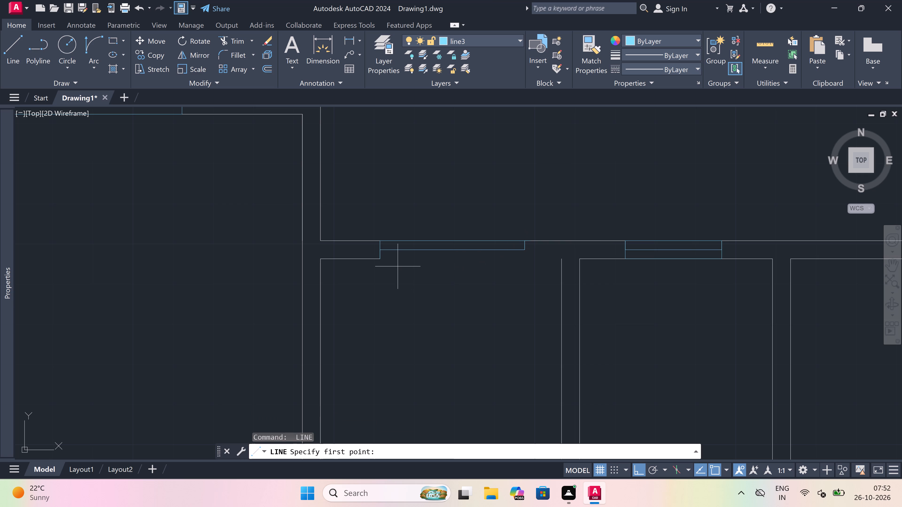
{"action": "left_click_drag", "start_coordinate": [376, 257], "coordinate": [378, 258]}
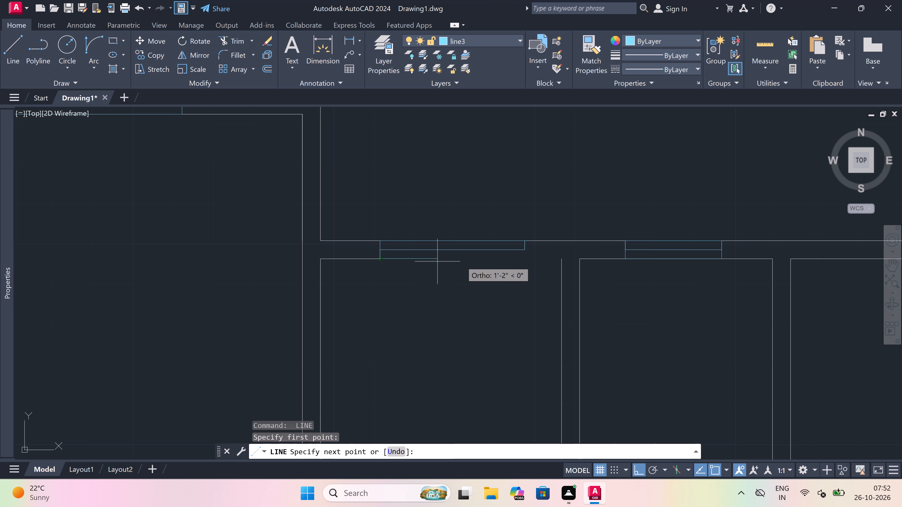
{"action": "scroll", "coordinate": [502, 257], "scroll_direction": "up", "scroll_amount": 2}
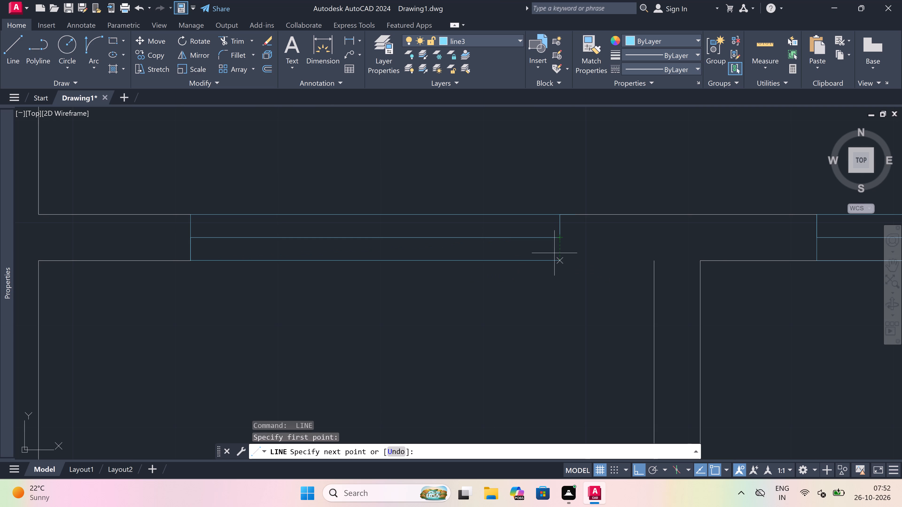
{"action": "left_click_drag", "start_coordinate": [560, 260], "coordinate": [560, 254]}
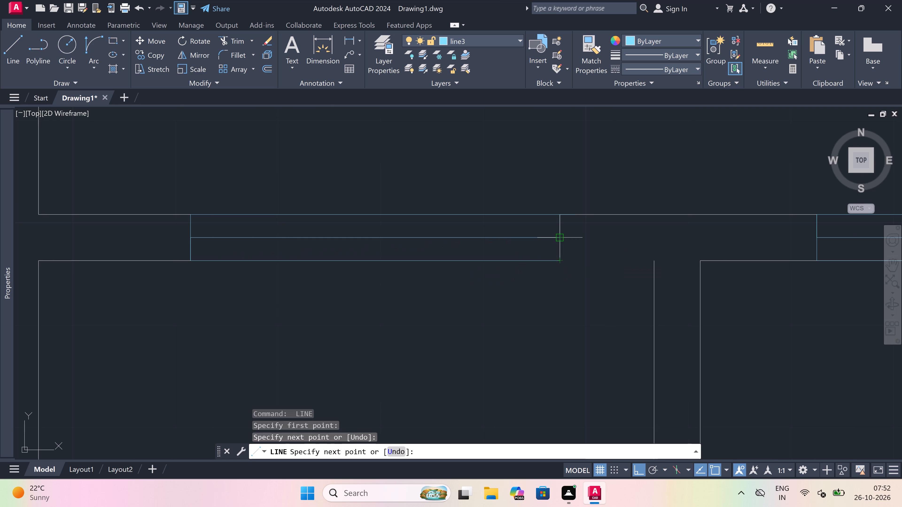
{"action": "left_click", "coordinate": [558, 238]}
{"action": "key", "text": "Escape"}
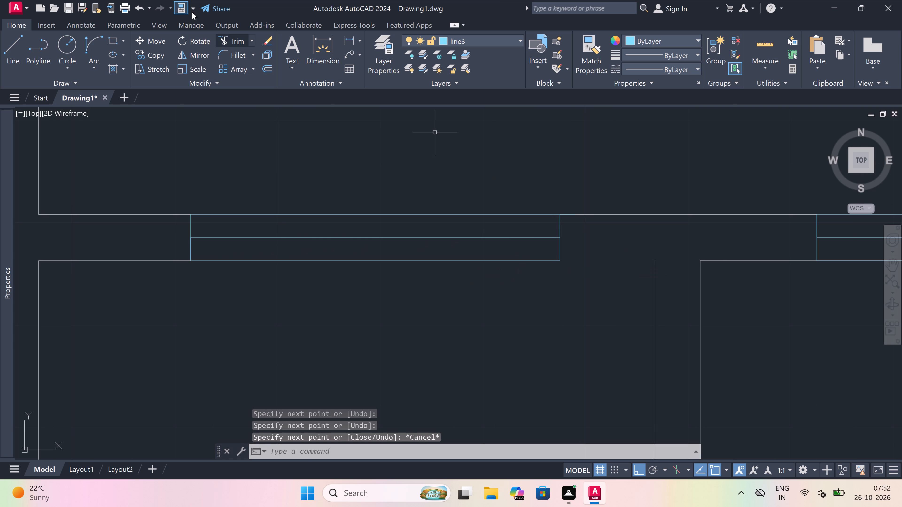
On layer 0, draw the missing inner wall line between the window's east end and the adjacent partition.
{"action": "left_click", "coordinate": [478, 40]}
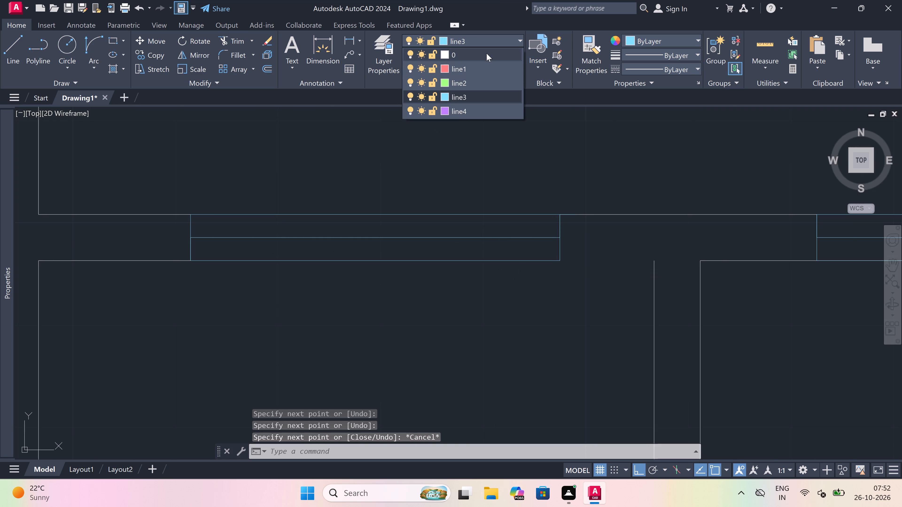
{"action": "left_click", "coordinate": [487, 52]}
{"action": "key", "text": "space"}
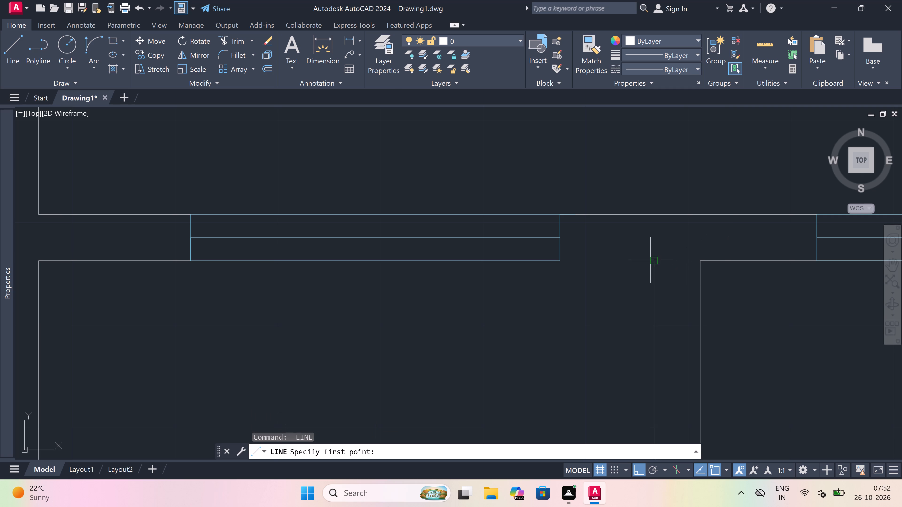
{"action": "left_click", "coordinate": [656, 261]}
{"action": "left_click", "coordinate": [556, 261]}
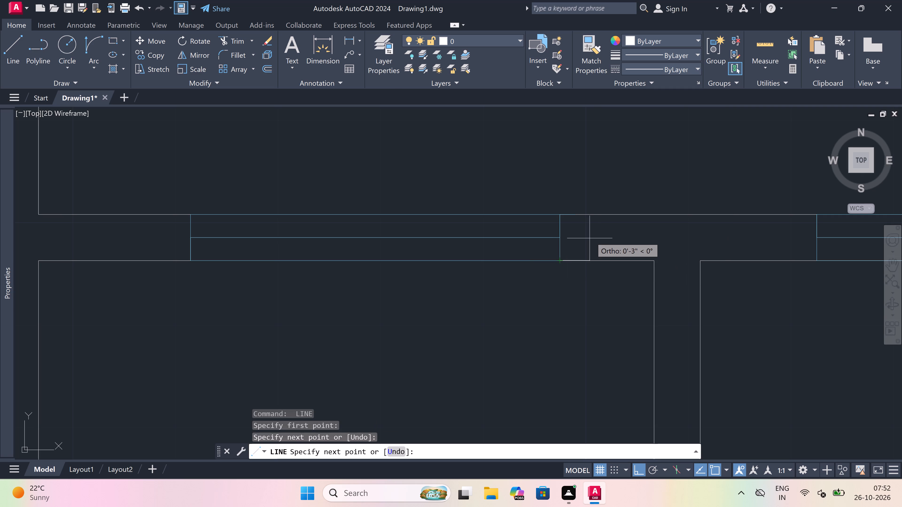
{"action": "key", "text": "Escape"}
Extend the stair hall's south and north inner wall lines west to the hall's west wall.
{"action": "scroll", "coordinate": [538, 219], "scroll_direction": "down", "scroll_amount": 4}
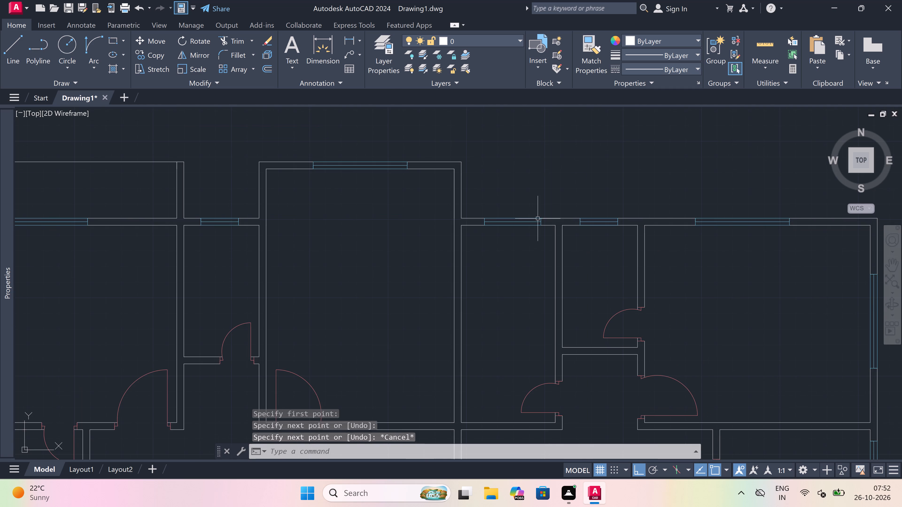
{"action": "scroll", "coordinate": [538, 219], "scroll_direction": "down", "scroll_amount": 3}
{"action": "scroll", "coordinate": [538, 219], "scroll_direction": "up", "scroll_amount": 2}
{"action": "scroll", "coordinate": [538, 218], "scroll_direction": "down", "scroll_amount": 4}
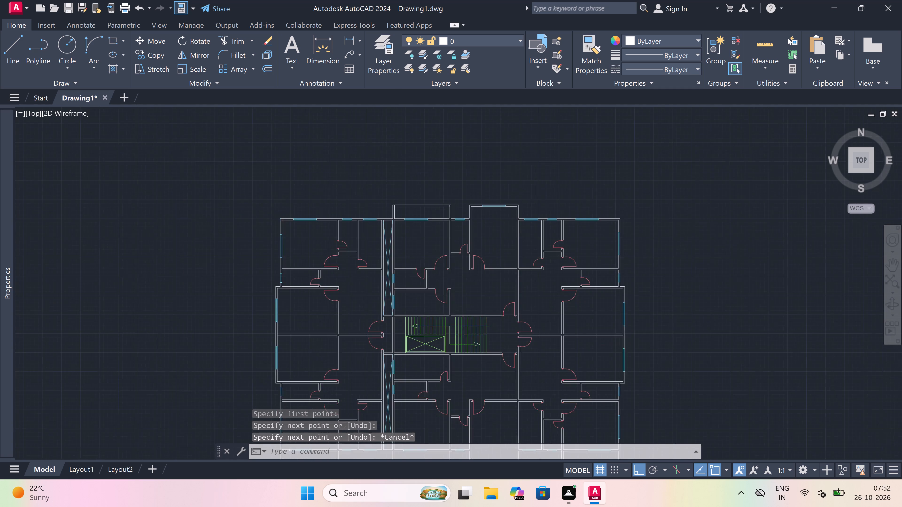
{"action": "scroll", "coordinate": [459, 233], "scroll_direction": "up", "scroll_amount": 3}
{"action": "scroll", "coordinate": [425, 211], "scroll_direction": "down", "scroll_amount": 1}
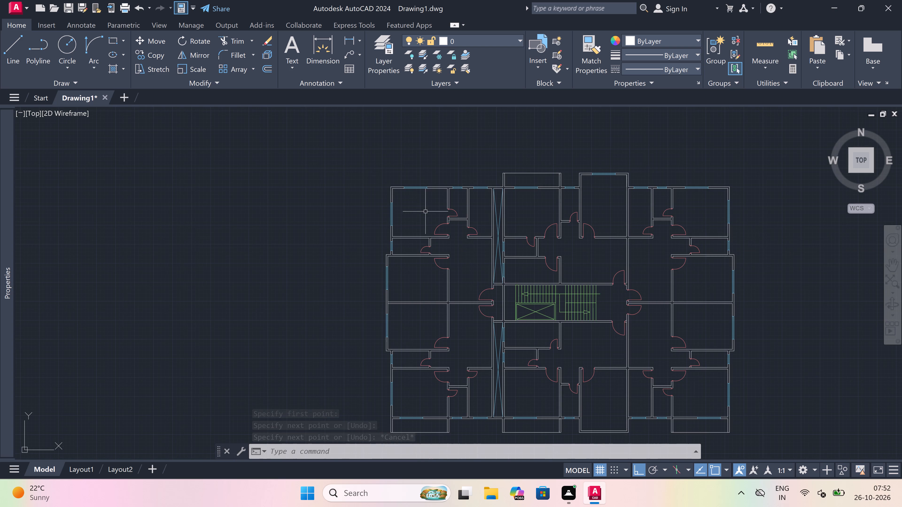
{"action": "scroll", "coordinate": [417, 204], "scroll_direction": "up", "scroll_amount": 1}
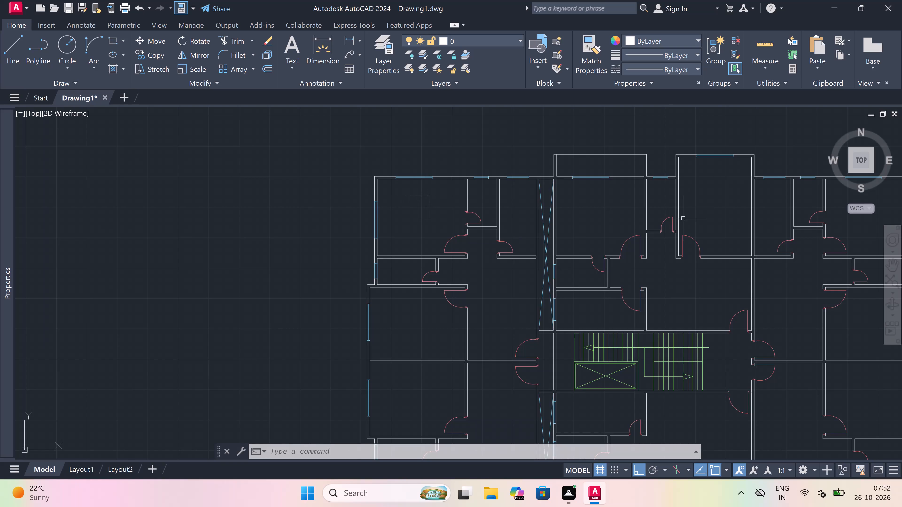
{"action": "scroll", "coordinate": [538, 301], "scroll_direction": "down", "scroll_amount": 3}
{"action": "scroll", "coordinate": [538, 309], "scroll_direction": "up", "scroll_amount": 4}
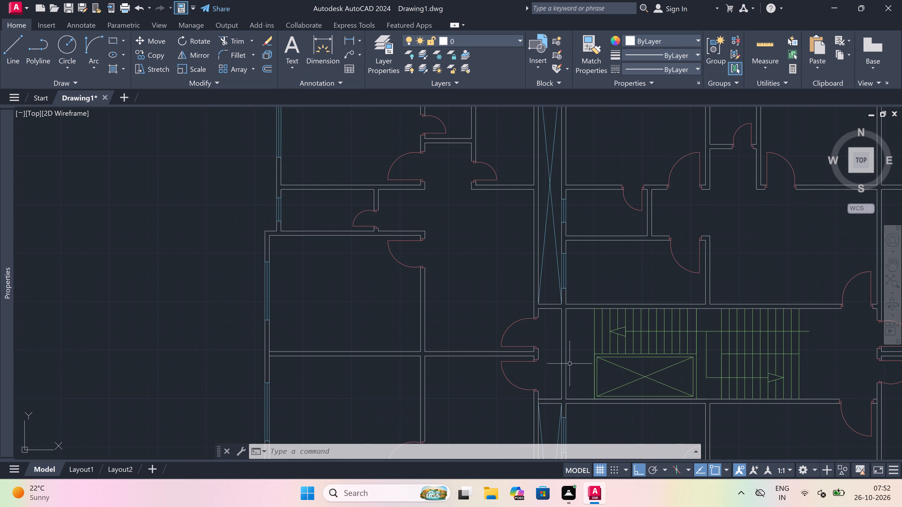
{"action": "key", "text": "e"}
{"action": "key", "text": "x"}
{"action": "key", "text": "space"}
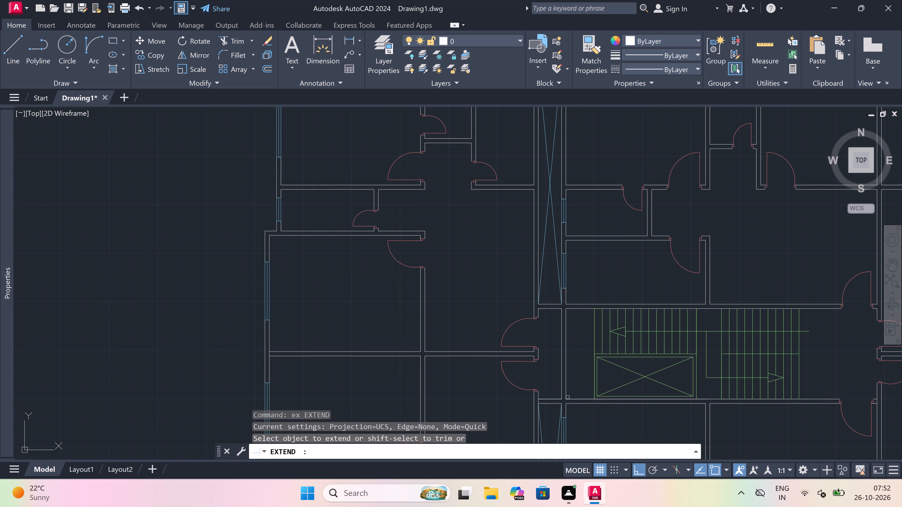
{"action": "left_click", "coordinate": [573, 398]}
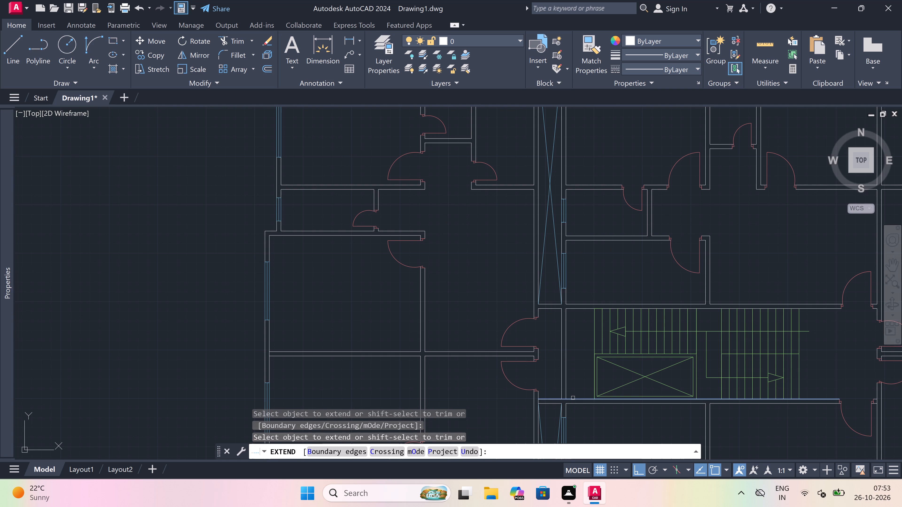
{"action": "left_click", "coordinate": [576, 309]}
{"action": "key", "text": "Escape"}
Trim the two vertical wall lines crossing the west end of the stair hall between its north and south walls.
{"action": "key", "text": "t"}
{"action": "key", "text": "r"}
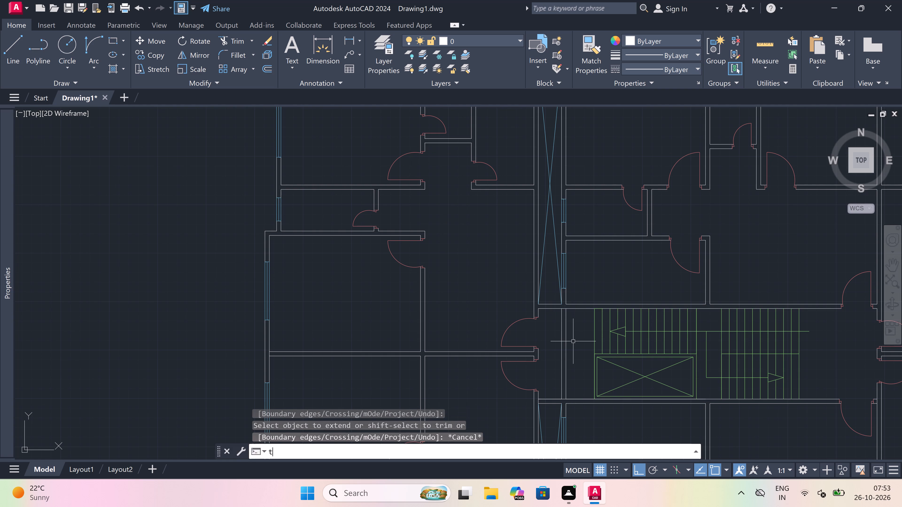
{"action": "key", "text": "space"}
{"action": "left_click", "coordinate": [570, 345]}
{"action": "left_click", "coordinate": [556, 368]}
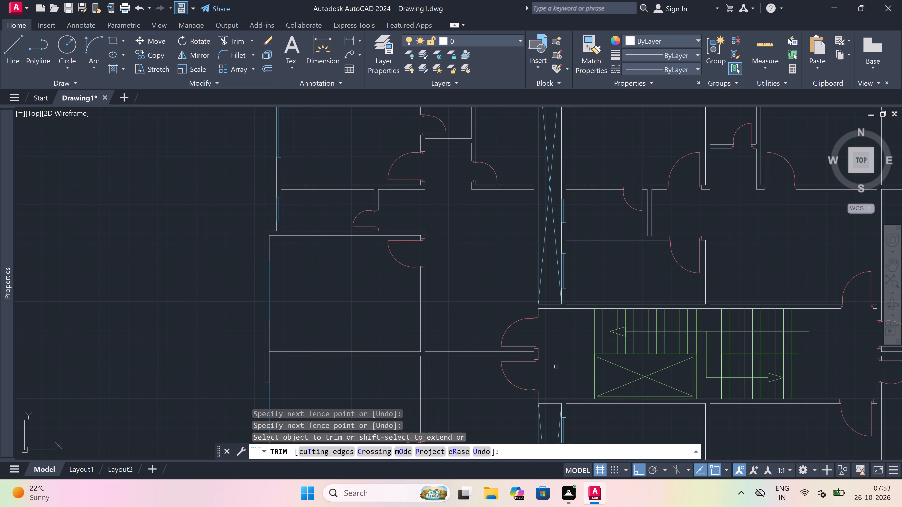
{"action": "key", "text": "Escape"}
Trim the wall line closing the junction between the short door stub and the east wall at the stair hall's south-east corner.
{"action": "scroll", "coordinate": [558, 341], "scroll_direction": "down", "scroll_amount": 2}
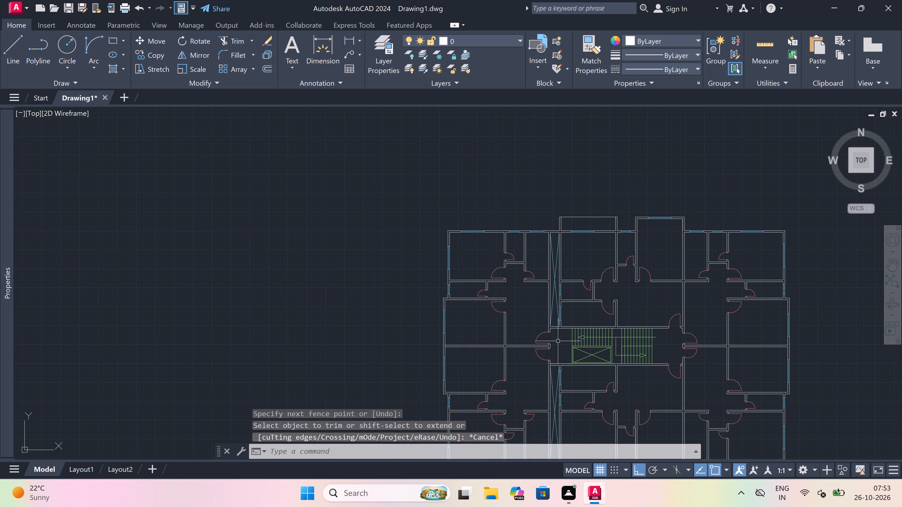
{"action": "scroll", "coordinate": [558, 341], "scroll_direction": "up", "scroll_amount": 1}
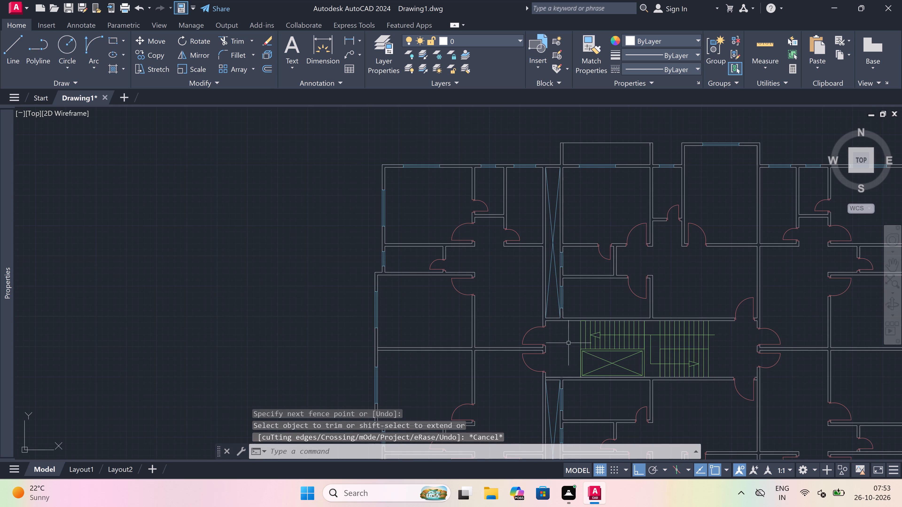
{"action": "scroll", "coordinate": [742, 387], "scroll_direction": "up", "scroll_amount": 2}
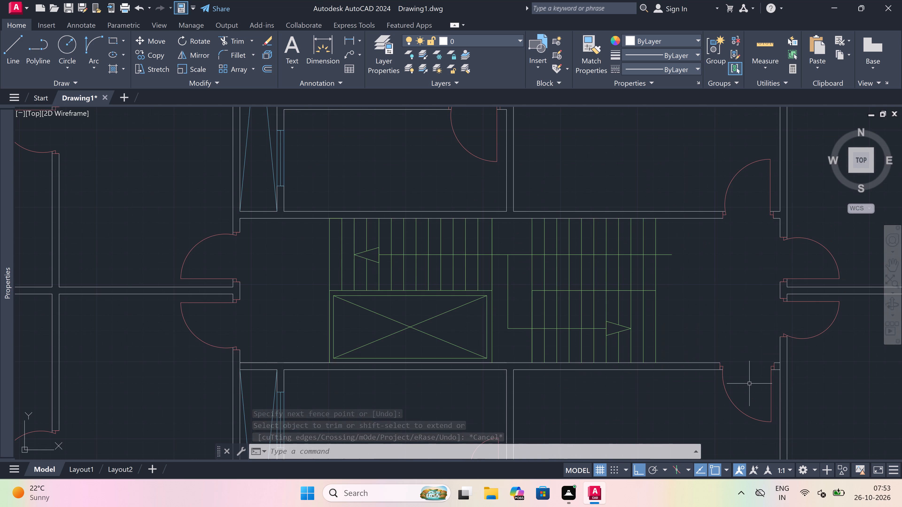
{"action": "scroll", "coordinate": [780, 378], "scroll_direction": "up", "scroll_amount": 2}
{"action": "scroll", "coordinate": [780, 350], "scroll_direction": "up", "scroll_amount": 2}
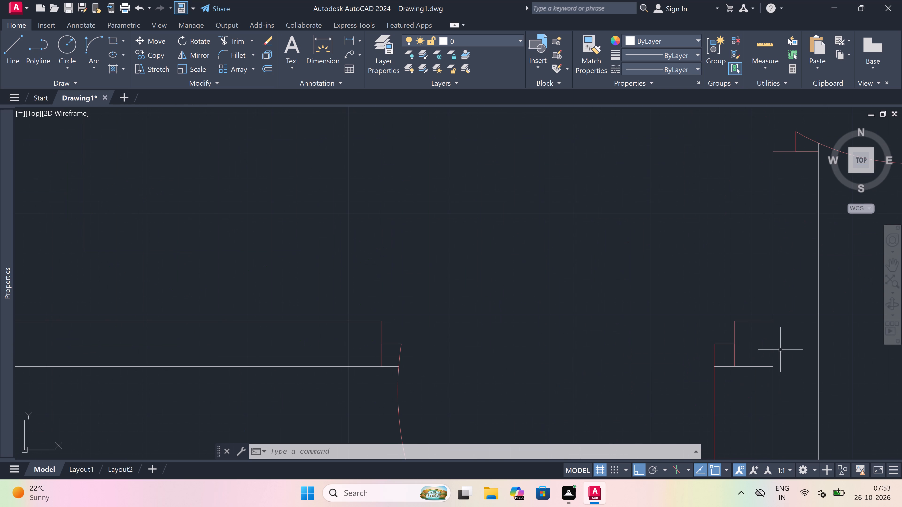
{"action": "scroll", "coordinate": [780, 348], "scroll_direction": "up", "scroll_amount": 2}
{"action": "left_click", "coordinate": [774, 338]}
{"action": "left_click", "coordinate": [728, 339]}
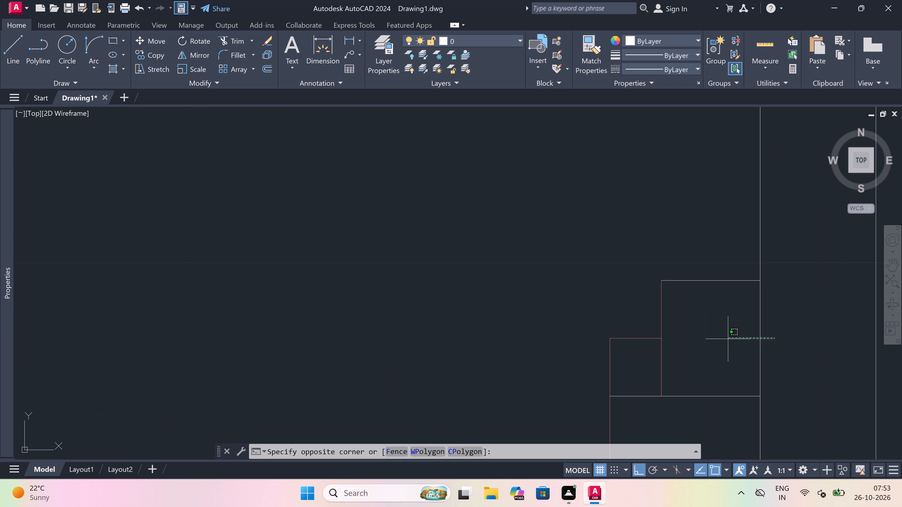
{"action": "key", "text": "Escape"}
{"action": "type", "text": "tr"}
{"action": "key", "text": "space"}
{"action": "left_click", "coordinate": [728, 337]}
{"action": "left_click", "coordinate": [794, 337]}
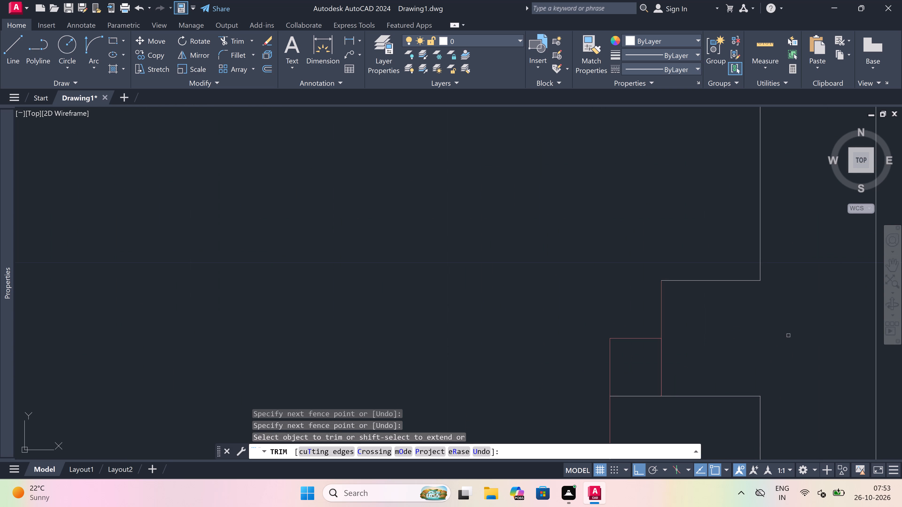
{"action": "key", "text": "Escape"}
Trim the wall line across the door stub where the small south-east room's partition meets its south wall.
{"action": "scroll", "coordinate": [610, 312], "scroll_direction": "down", "scroll_amount": 7}
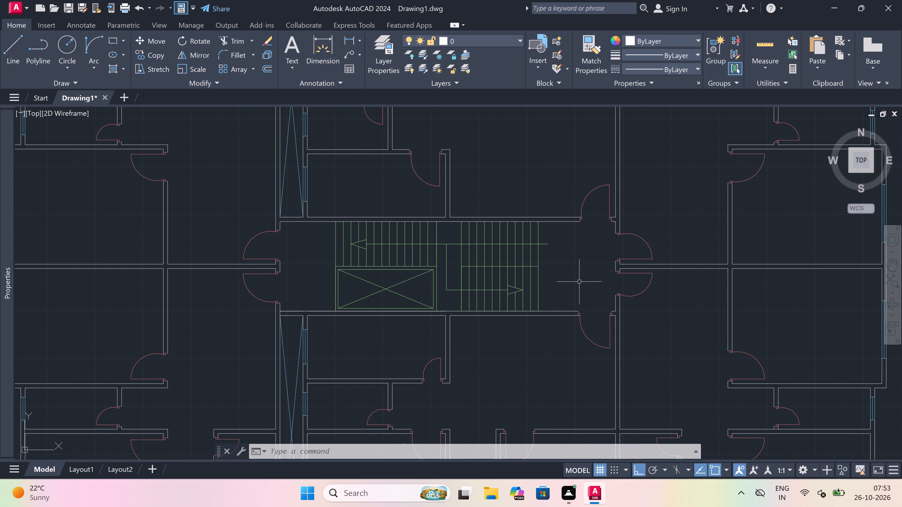
{"action": "scroll", "coordinate": [579, 282], "scroll_direction": "down", "scroll_amount": 1}
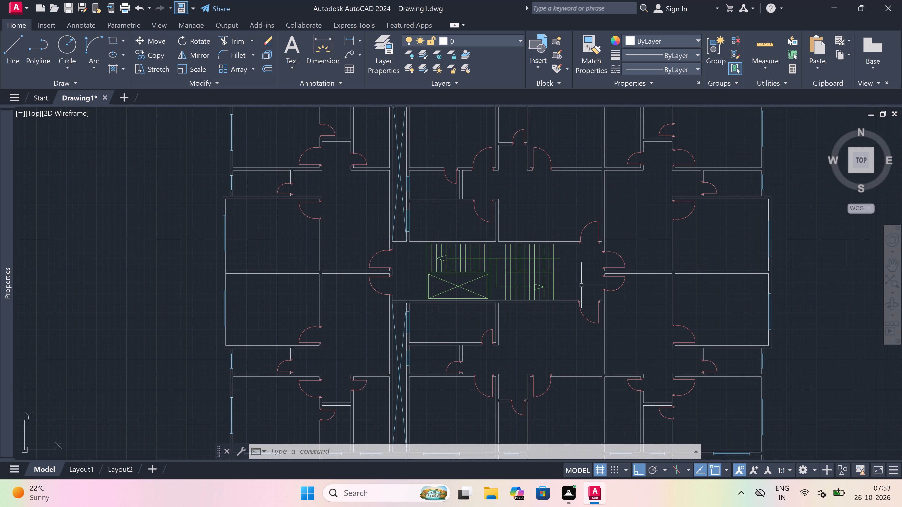
{"action": "scroll", "coordinate": [710, 381], "scroll_direction": "up", "scroll_amount": 3}
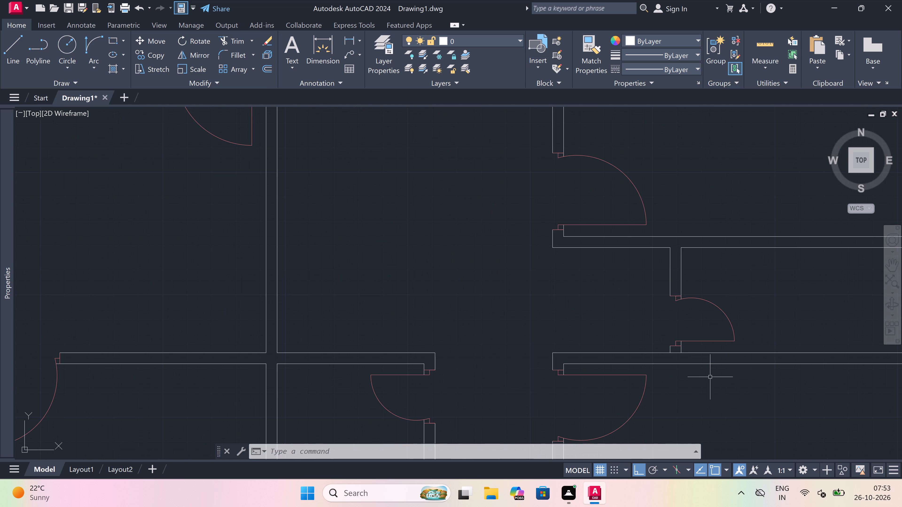
{"action": "scroll", "coordinate": [675, 351], "scroll_direction": "up", "scroll_amount": 4}
{"action": "key", "text": "space"}
{"action": "left_click", "coordinate": [675, 350]}
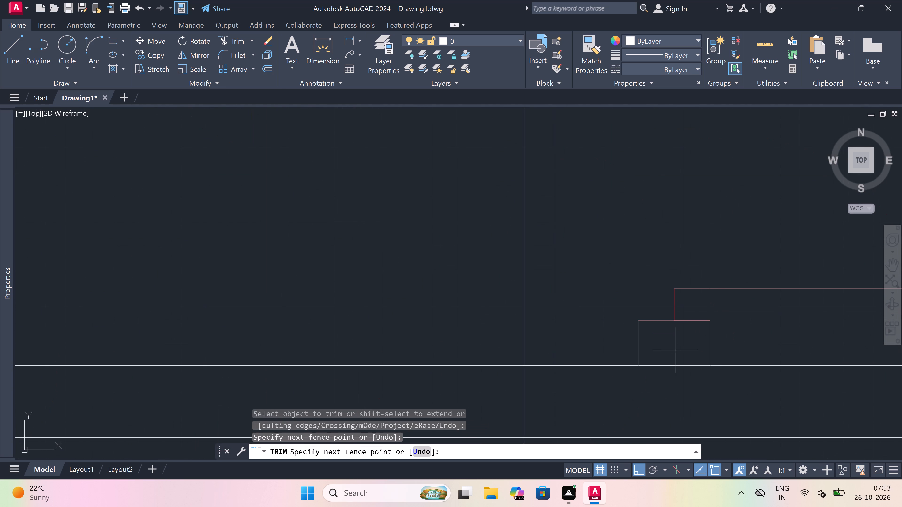
{"action": "left_click", "coordinate": [669, 391]}
{"action": "scroll", "coordinate": [667, 385], "scroll_direction": "down", "scroll_amount": 6}
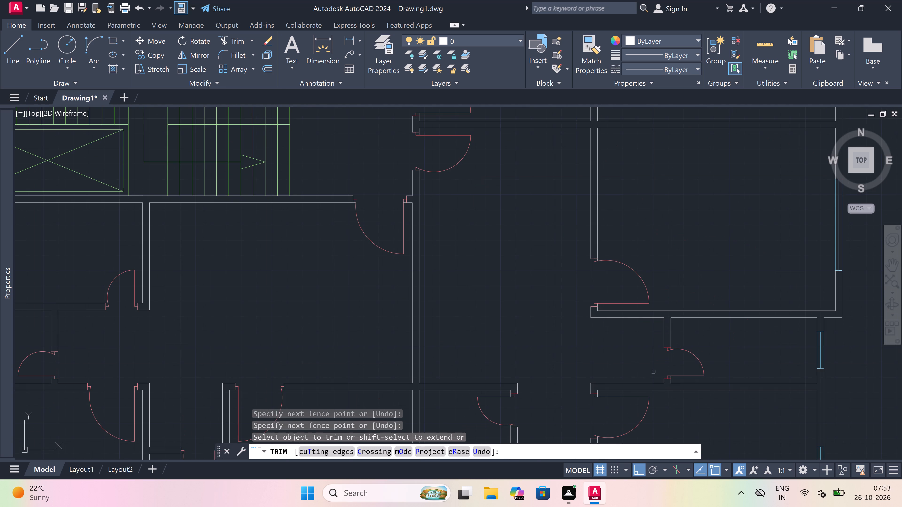
{"action": "scroll", "coordinate": [560, 334], "scroll_direction": "down", "scroll_amount": 3}
{"action": "scroll", "coordinate": [473, 352], "scroll_direction": "up", "scroll_amount": 2}
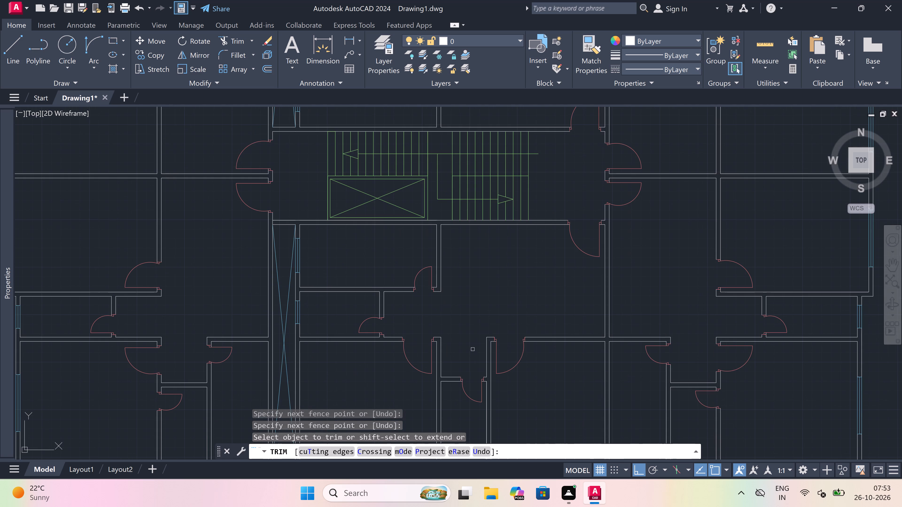
{"action": "scroll", "coordinate": [519, 328], "scroll_direction": "down", "scroll_amount": 2}
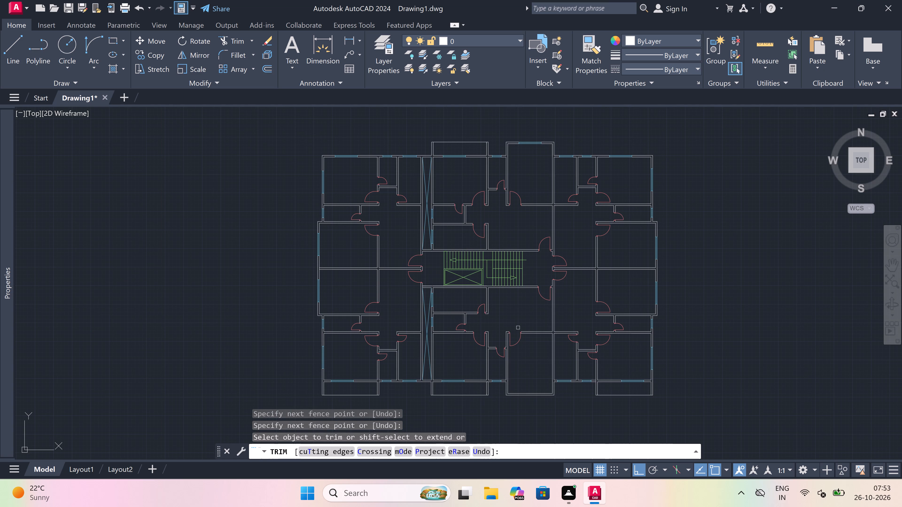
{"action": "key", "text": "Escape"}
Draw a 3' deep projection outline from the plan's north-east outer corner, across the north-east room's width and back to the north wall.
{"action": "scroll", "coordinate": [518, 328], "scroll_direction": "down", "scroll_amount": 2}
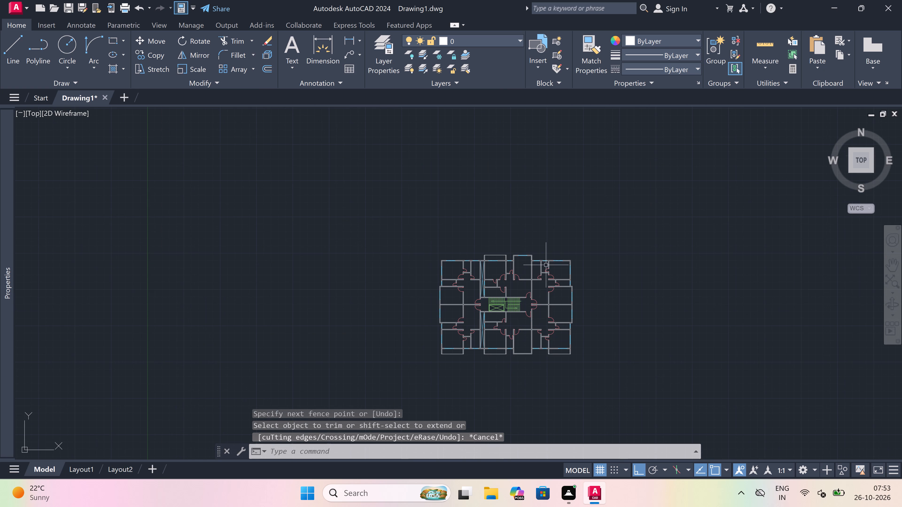
{"action": "scroll", "coordinate": [555, 252], "scroll_direction": "up", "scroll_amount": 3}
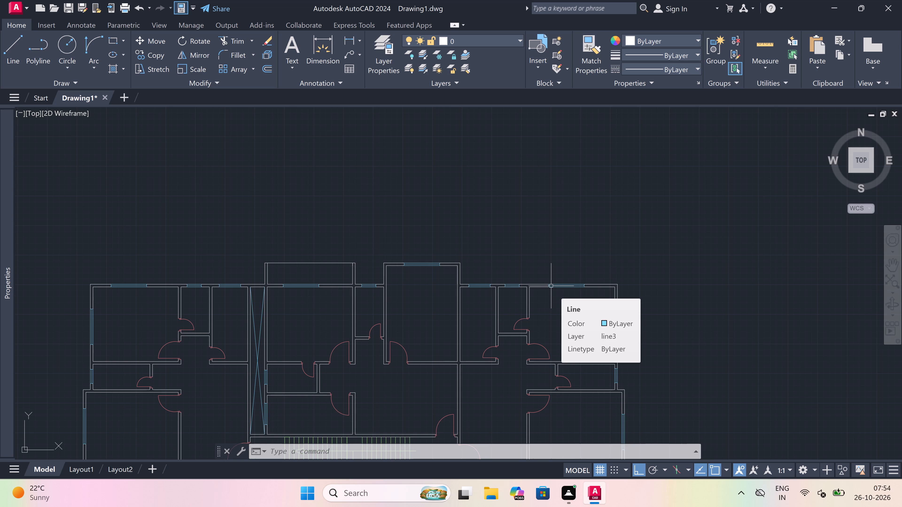
{"action": "type", "text": "l"}
{"action": "key", "text": "space"}
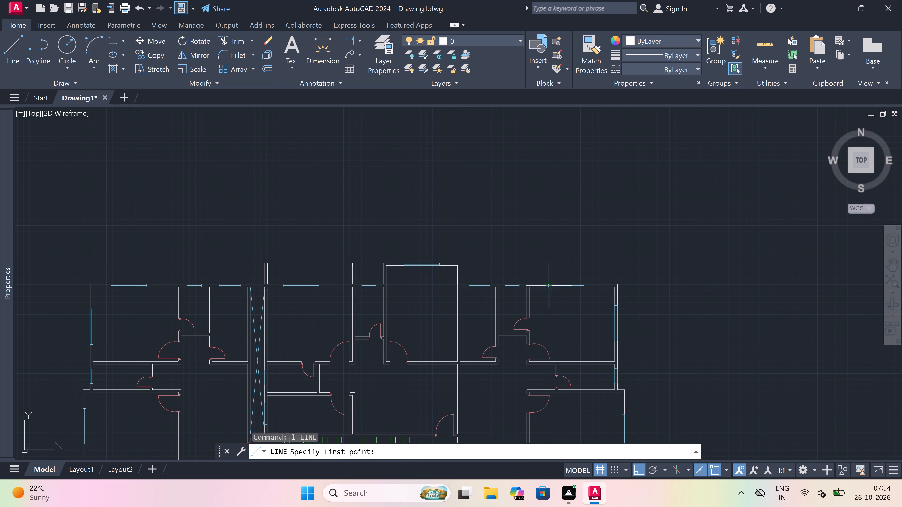
{"action": "scroll", "coordinate": [606, 277], "scroll_direction": "up", "scroll_amount": 3}
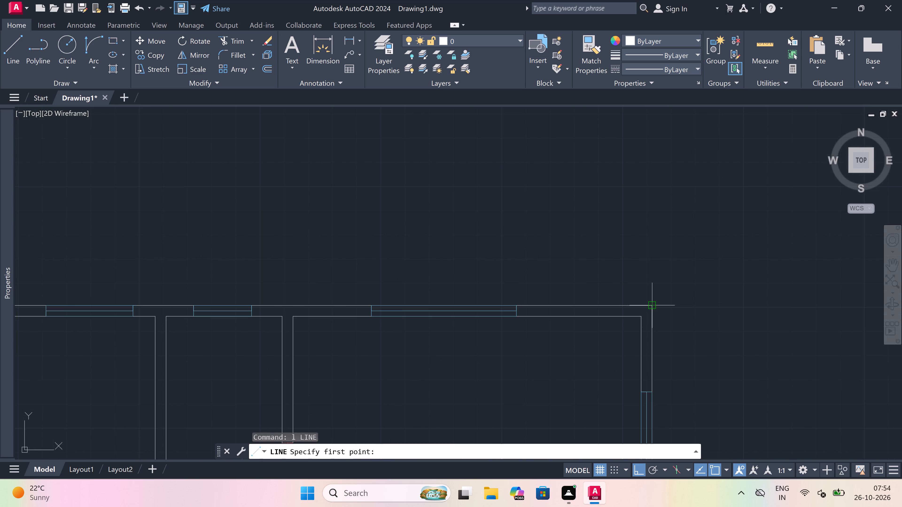
{"action": "left_click_drag", "start_coordinate": [652, 303], "coordinate": [652, 278]}
{"action": "type", "text": "3'"}
{"action": "key", "text": "space"}
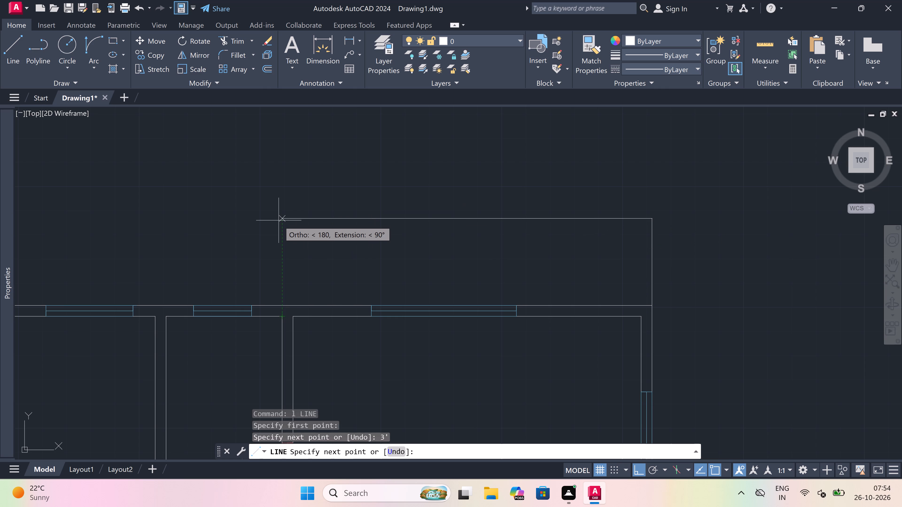
{"action": "left_click_drag", "start_coordinate": [279, 218], "coordinate": [279, 221]}
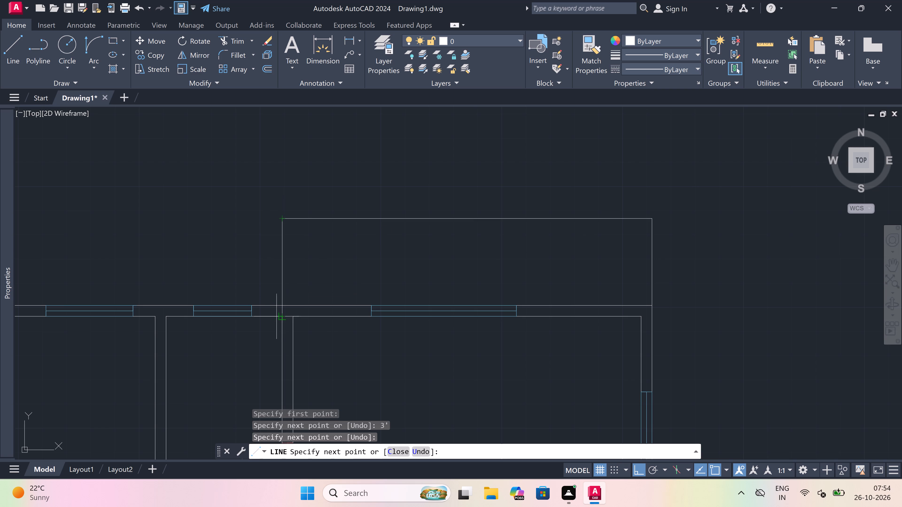
{"action": "left_click", "coordinate": [283, 301]}
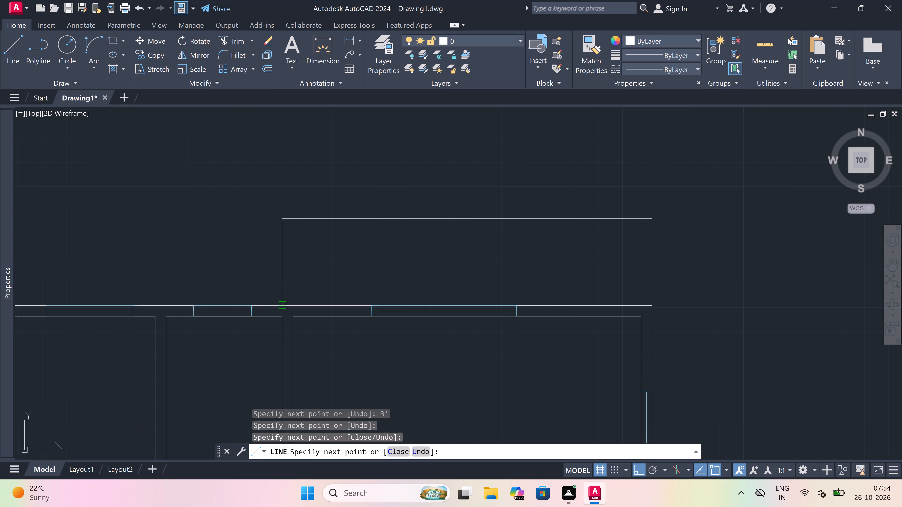
{"action": "key", "text": "Escape"}
Draw the inner wall lines of the north-east projection's west and east sides, from the room's inner corners to the projection's north edge.
{"action": "key", "text": "space"}
{"action": "scroll", "coordinate": [292, 304], "scroll_direction": "up", "scroll_amount": 2}
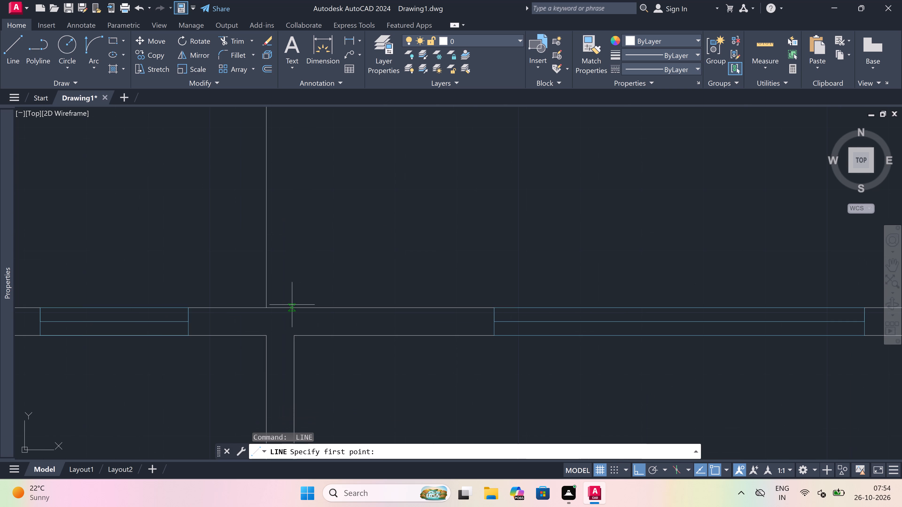
{"action": "left_click", "coordinate": [297, 335]}
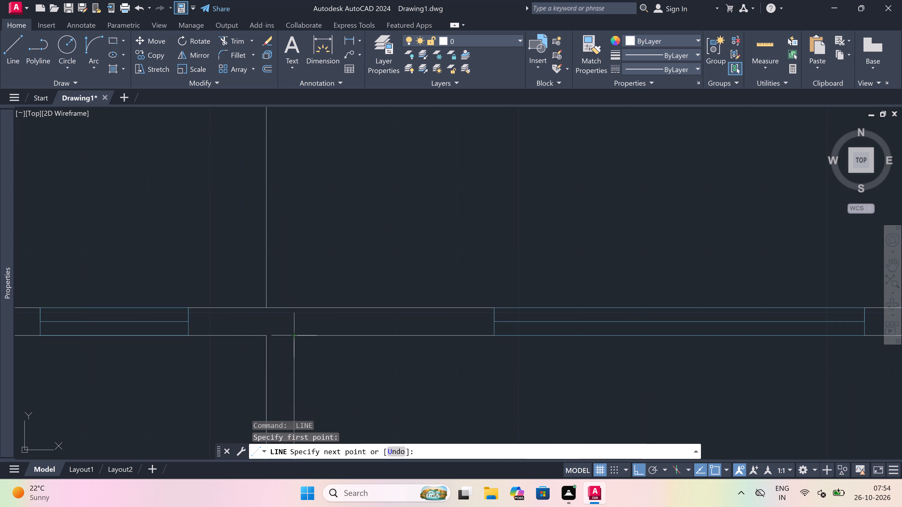
{"action": "scroll", "coordinate": [319, 227], "scroll_direction": "down", "scroll_amount": 4}
{"action": "scroll", "coordinate": [319, 203], "scroll_direction": "up", "scroll_amount": 3}
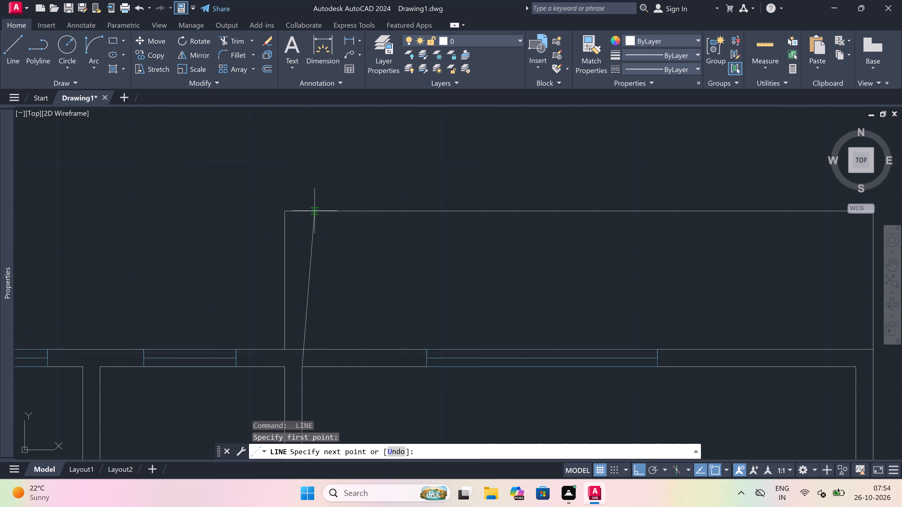
{"action": "left_click", "coordinate": [303, 212]}
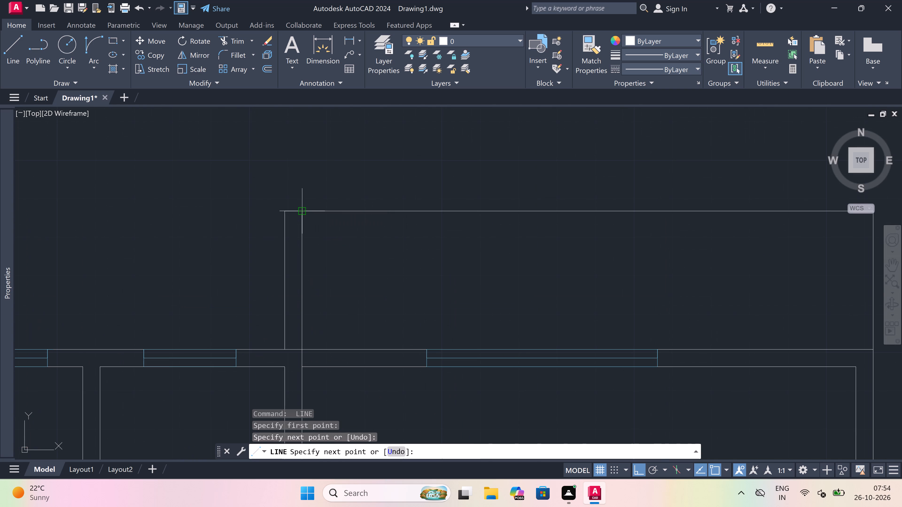
{"action": "key", "text": "Escape"}
{"action": "scroll", "coordinate": [303, 212], "scroll_direction": "down", "scroll_amount": 3}
{"action": "key", "text": "space"}
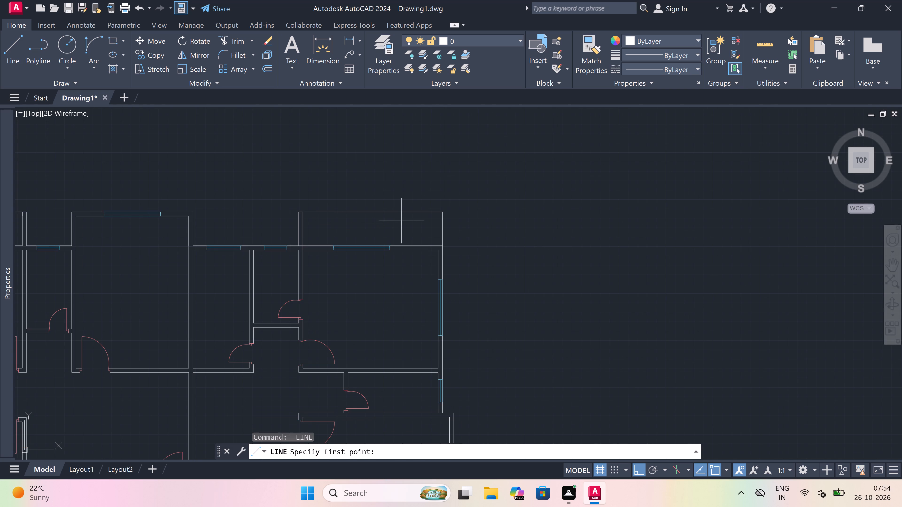
{"action": "scroll", "coordinate": [422, 212], "scroll_direction": "up", "scroll_amount": 2}
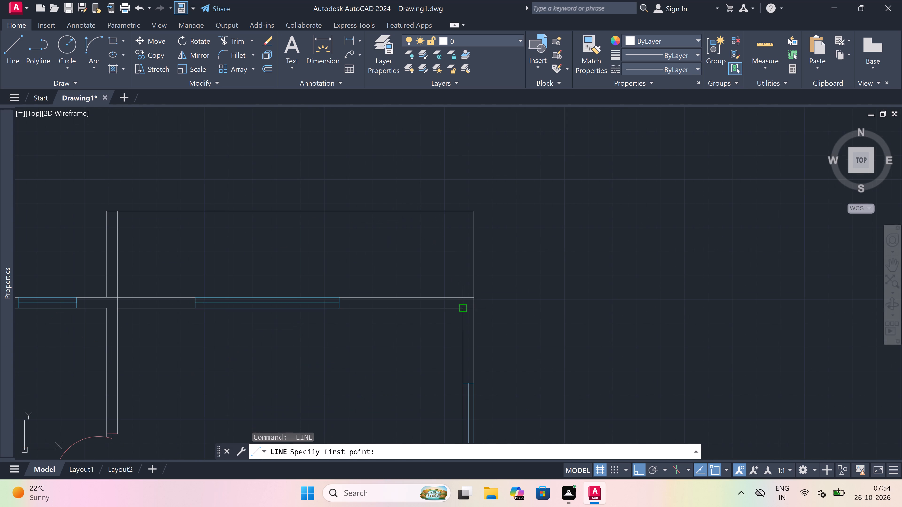
{"action": "left_click_drag", "start_coordinate": [460, 303], "coordinate": [462, 296]}
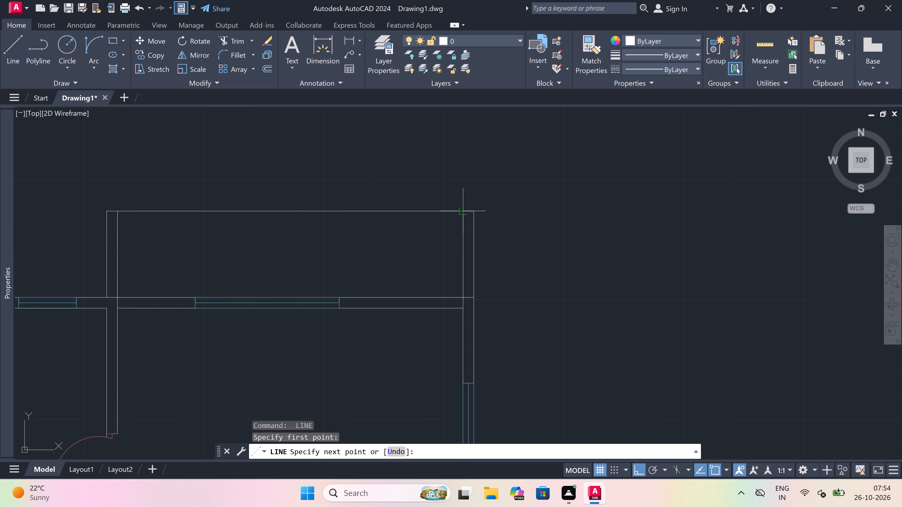
{"action": "left_click", "coordinate": [465, 211]}
{"action": "key", "text": "Escape"}
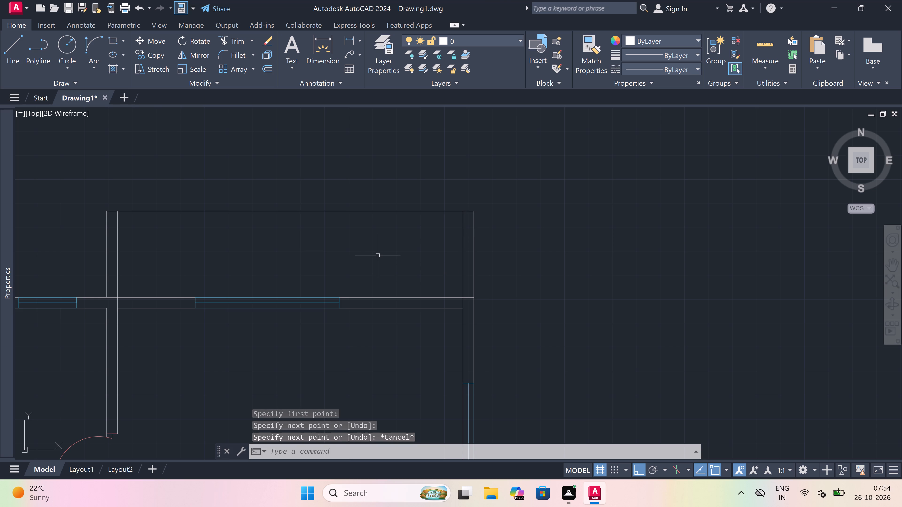
Trim the wall lines crossing the junction where the north-east projection's west wall meets the north wall.
{"action": "type", "text": "tr"}
{"action": "key", "text": "space"}
{"action": "scroll", "coordinate": [145, 290], "scroll_direction": "up", "scroll_amount": 1}
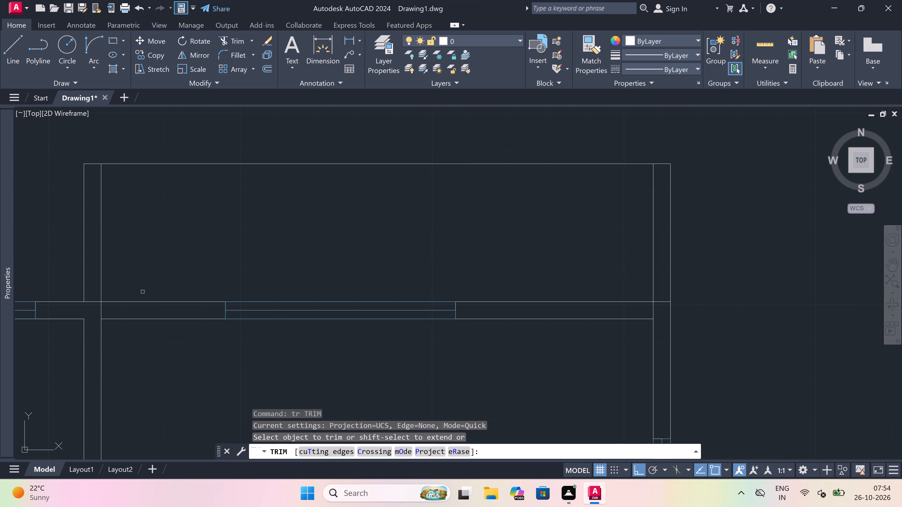
{"action": "scroll", "coordinate": [103, 304], "scroll_direction": "up", "scroll_amount": 1}
{"action": "left_click", "coordinate": [102, 309]}
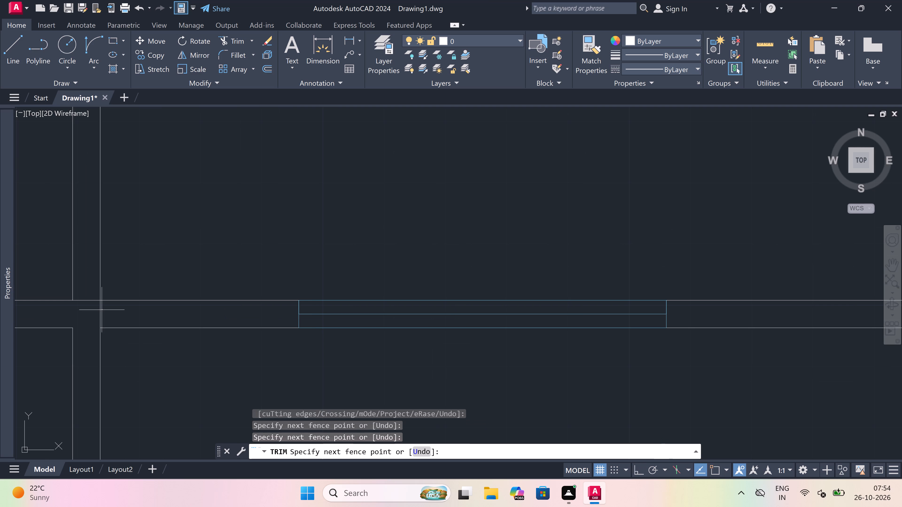
{"action": "left_click", "coordinate": [93, 317]}
{"action": "left_click", "coordinate": [93, 304]}
{"action": "left_click", "coordinate": [93, 287]}
{"action": "scroll", "coordinate": [93, 287], "scroll_direction": "down", "scroll_amount": 3}
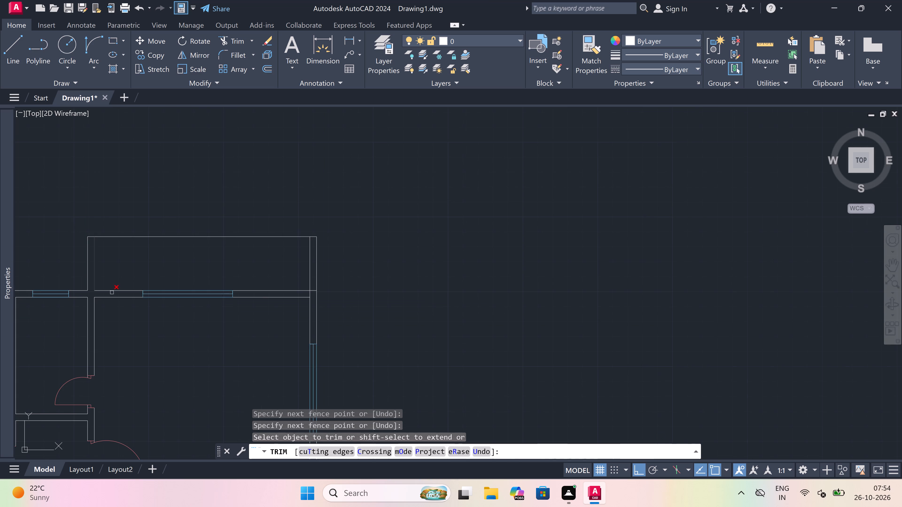
Trim the vertical and horizontal wall lines crossing the junction of the north-east projection's east wall and the north wall.
{"action": "scroll", "coordinate": [315, 291], "scroll_direction": "up", "scroll_amount": 1}
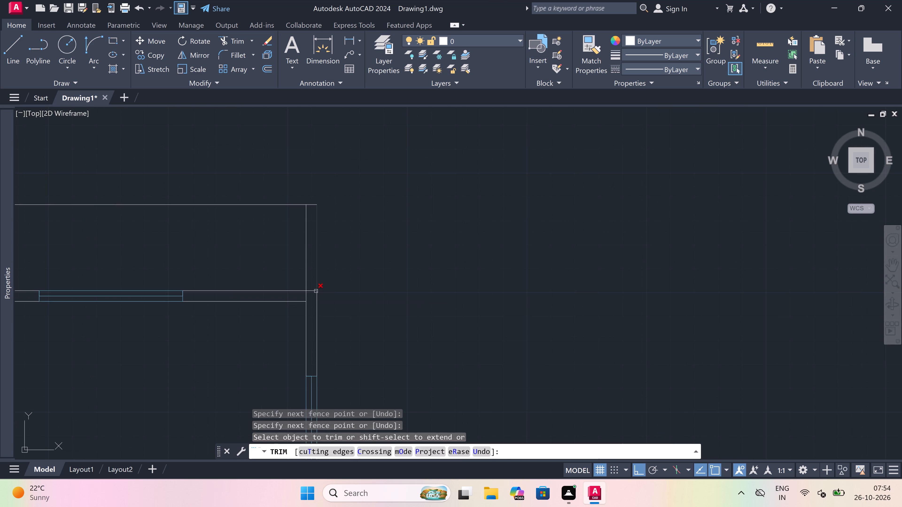
{"action": "scroll", "coordinate": [305, 296], "scroll_direction": "up", "scroll_amount": 2}
{"action": "left_click", "coordinate": [305, 295]}
{"action": "left_click", "coordinate": [313, 297]}
{"action": "left_click", "coordinate": [313, 297]}
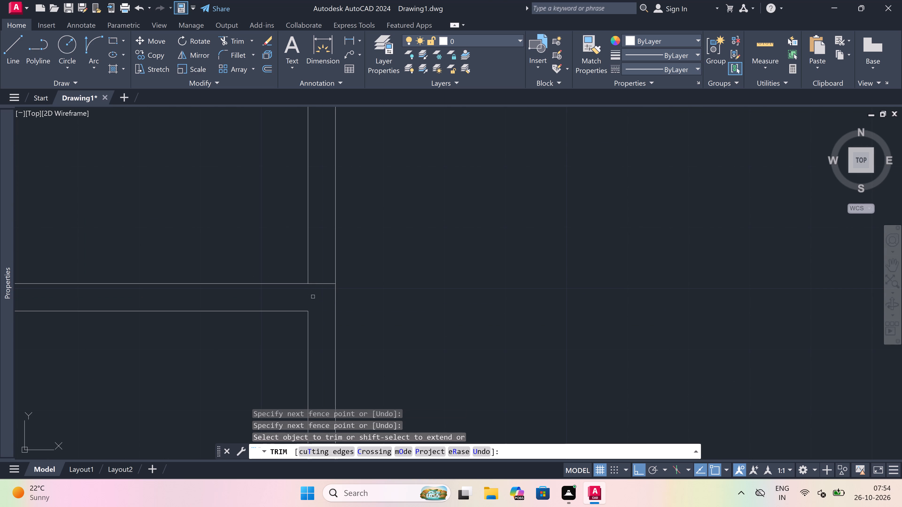
{"action": "left_click", "coordinate": [319, 269]}
{"action": "left_click", "coordinate": [319, 292]}
{"action": "scroll", "coordinate": [319, 292], "scroll_direction": "down", "scroll_amount": 6}
{"action": "key", "text": "Escape"}
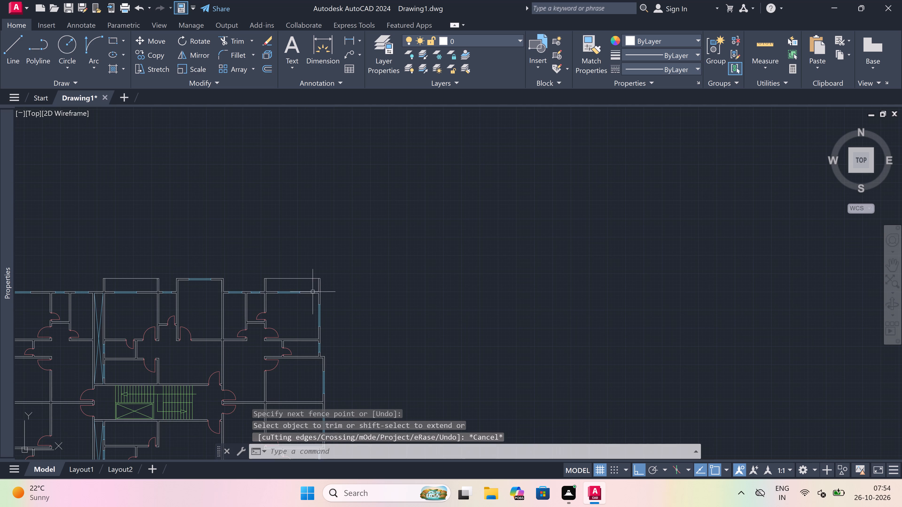
Draw a 3' deep projection outline from the plan's north-west outer corner, across the north-west room's width and back to the north wall.
{"action": "scroll", "coordinate": [313, 292], "scroll_direction": "down", "scroll_amount": 3}
{"action": "scroll", "coordinate": [285, 307], "scroll_direction": "up", "scroll_amount": 2}
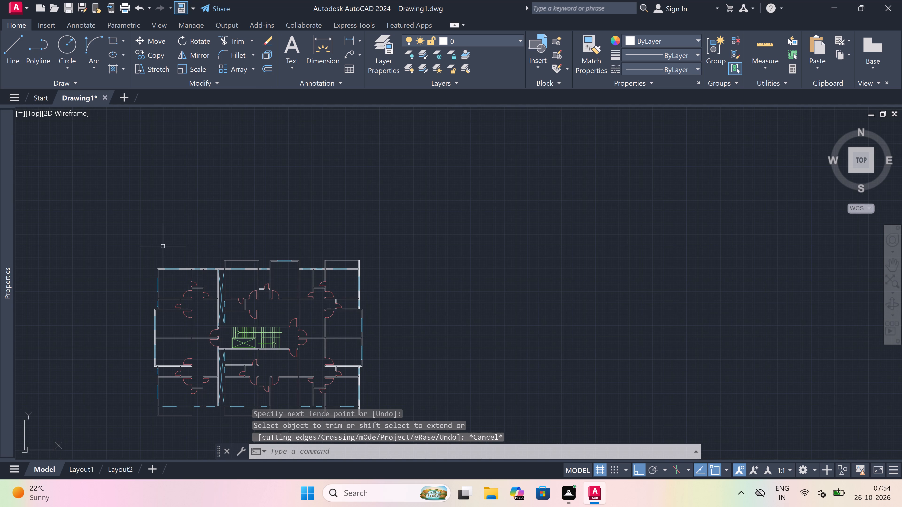
{"action": "scroll", "coordinate": [158, 260], "scroll_direction": "up", "scroll_amount": 5}
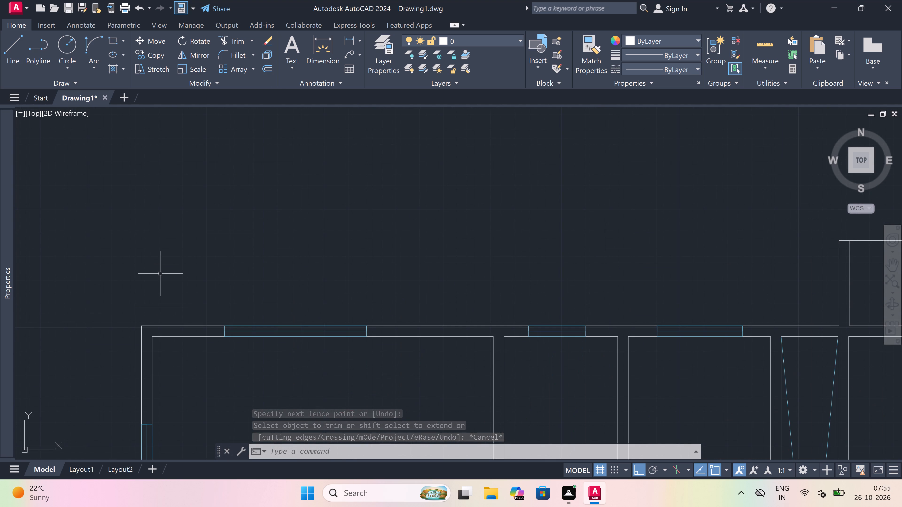
{"action": "type", "text": "l"}
{"action": "key", "text": "space"}
{"action": "scroll", "coordinate": [160, 273], "scroll_direction": "down", "scroll_amount": 4}
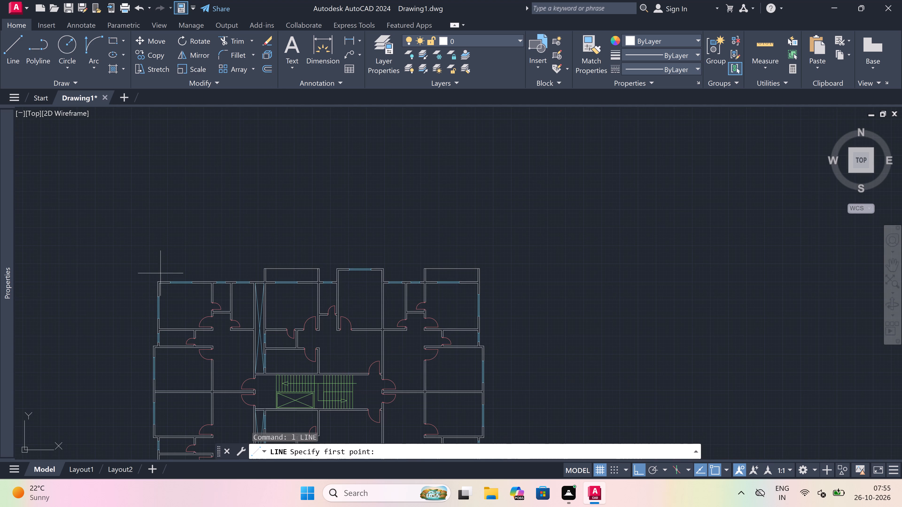
{"action": "scroll", "coordinate": [160, 273], "scroll_direction": "up", "scroll_amount": 2}
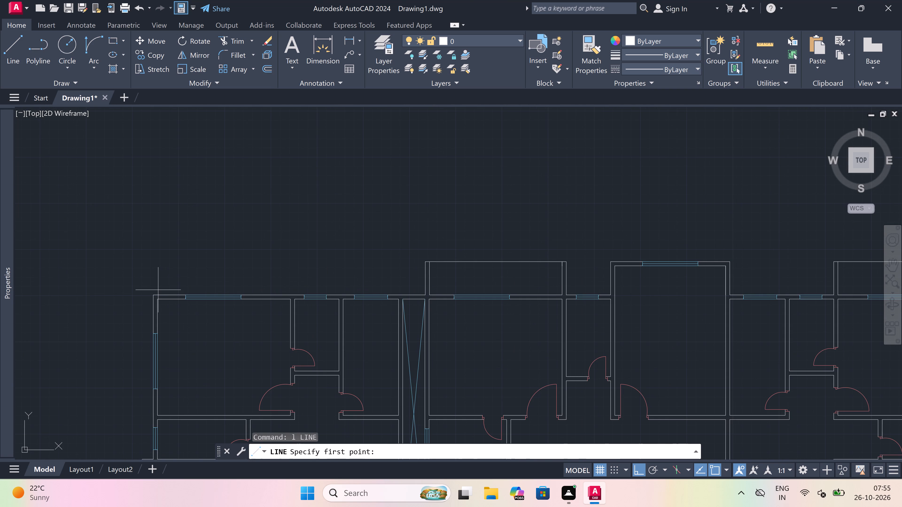
{"action": "left_click_drag", "start_coordinate": [155, 293], "coordinate": [155, 283]}
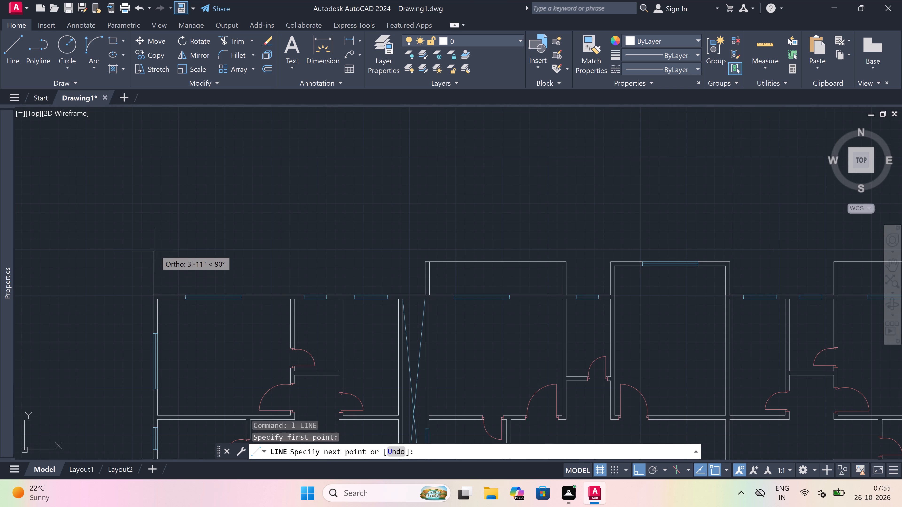
{"action": "type", "text": "3'"}
{"action": "key", "text": "space"}
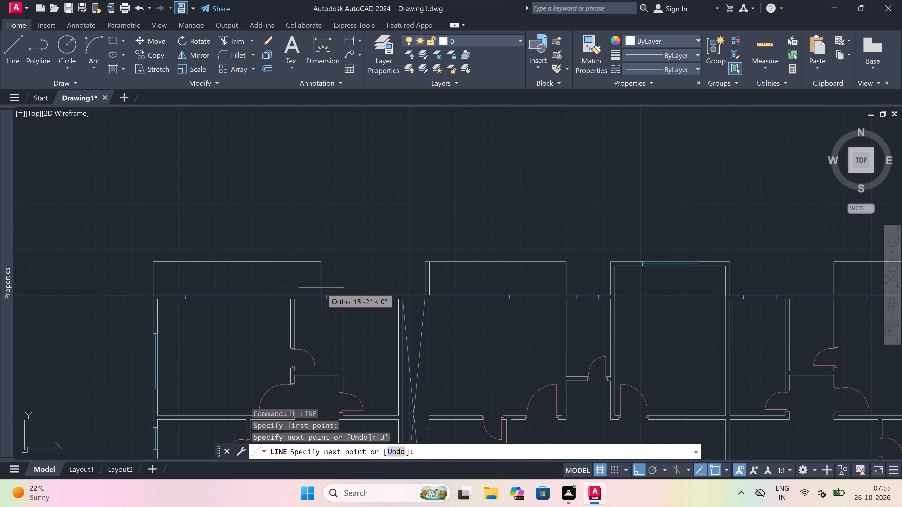
{"action": "scroll", "coordinate": [296, 288], "scroll_direction": "up", "scroll_amount": 1}
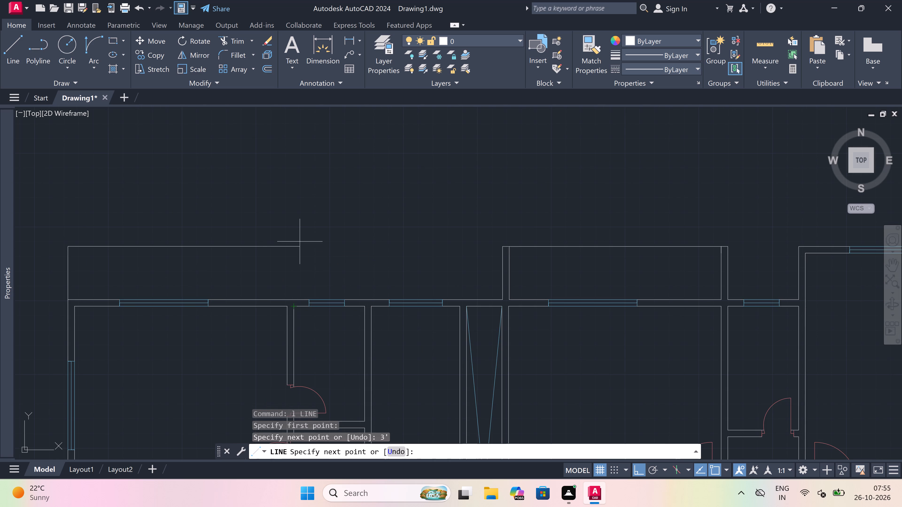
{"action": "left_click_drag", "start_coordinate": [294, 248], "coordinate": [294, 252]}
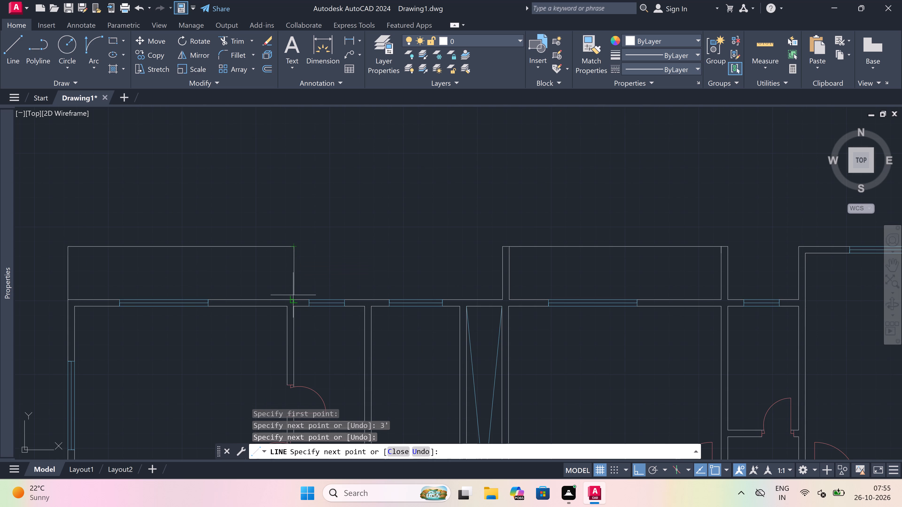
{"action": "left_click", "coordinate": [293, 300]}
Draw the inner line of the north-west projection's east wall, 4.5" inside the outline, up to its north edge.
{"action": "scroll", "coordinate": [293, 300], "scroll_direction": "up", "scroll_amount": 2}
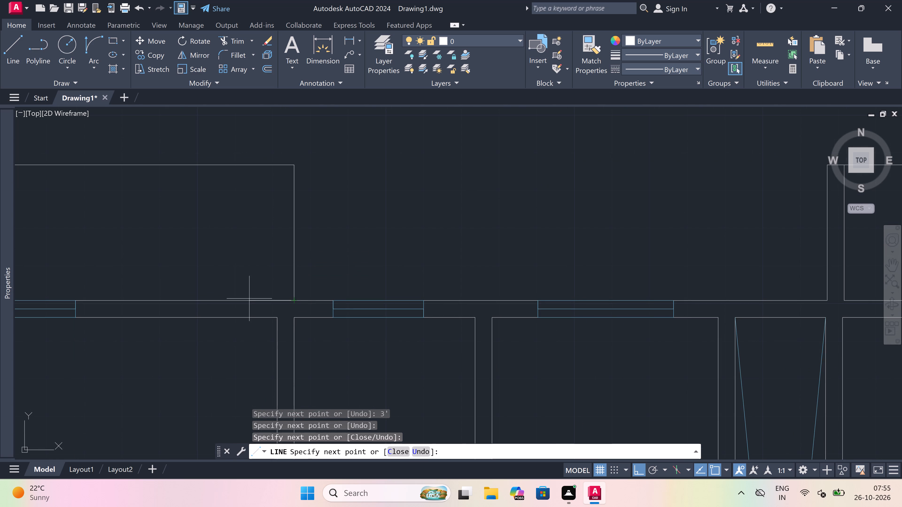
{"action": "type", "text": "4.5\""}
{"action": "key", "text": "space"}
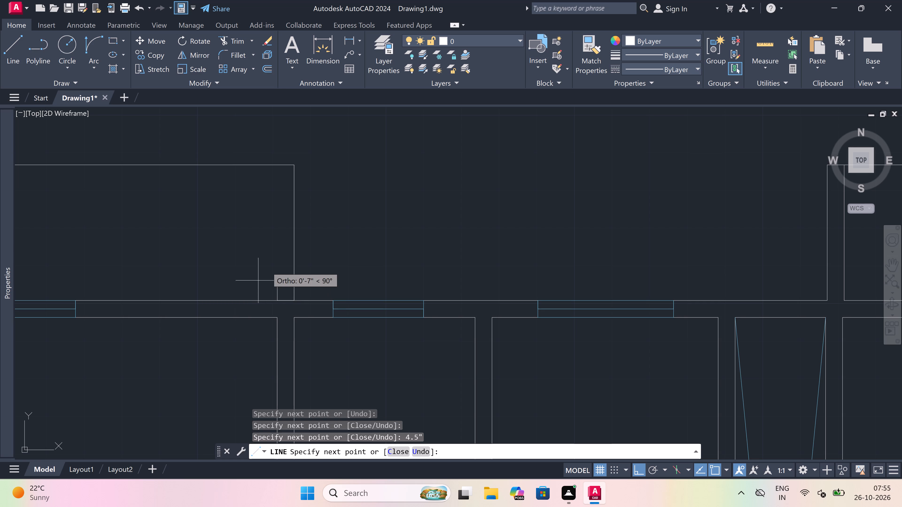
{"action": "left_click", "coordinate": [281, 165]}
{"action": "key", "text": "Escape"}
{"action": "scroll", "coordinate": [464, 233], "scroll_direction": "down", "scroll_amount": 3}
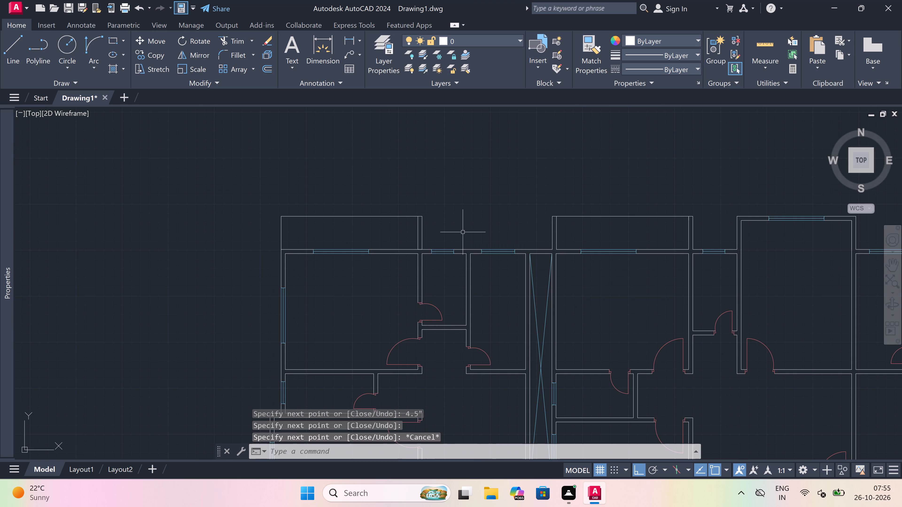
Draw the inner line of the north-west projection's west wall, 4.5" inside the outline, up to its north edge.
{"action": "key", "text": "space"}
{"action": "scroll", "coordinate": [283, 211], "scroll_direction": "up", "scroll_amount": 3}
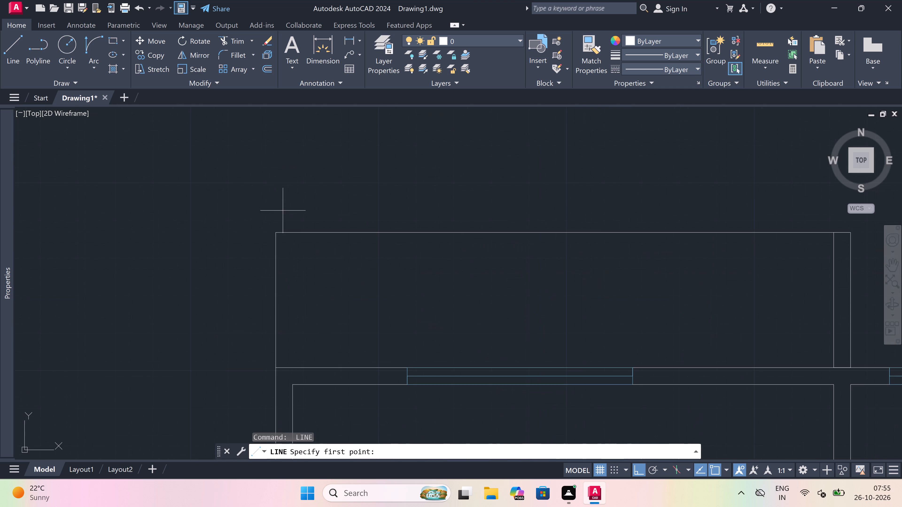
{"action": "left_click", "coordinate": [278, 365]}
{"action": "type", "text": "4.5\""}
{"action": "key", "text": "space"}
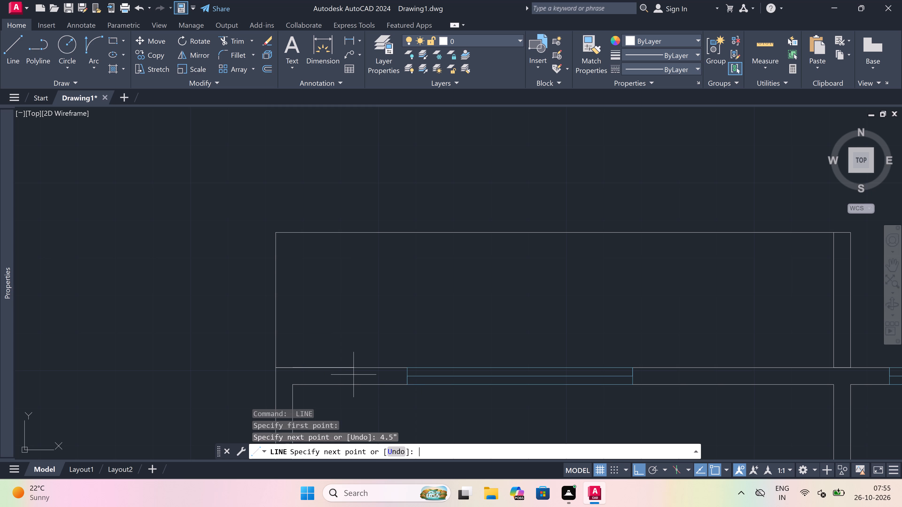
{"action": "left_click", "coordinate": [291, 234]}
{"action": "key", "text": "Escape"}
{"action": "scroll", "coordinate": [292, 234], "scroll_direction": "down", "scroll_amount": 3}
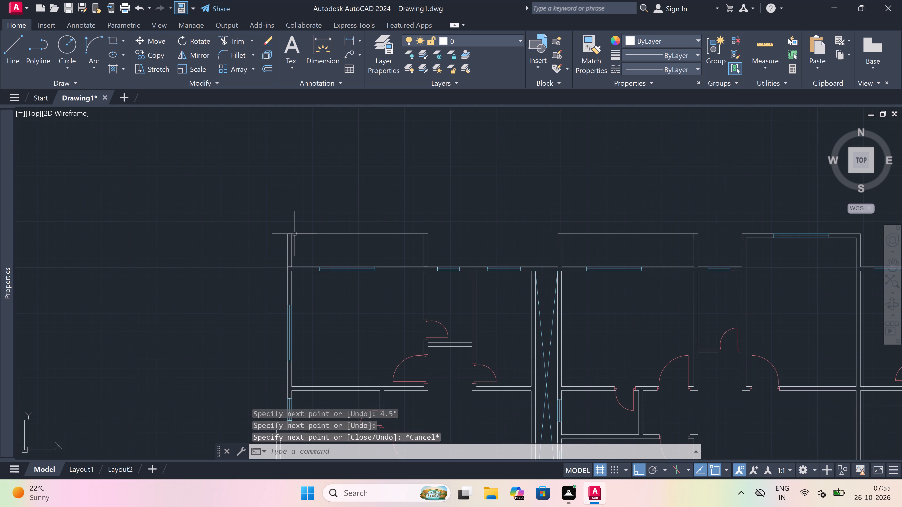
Trim the north wall's line closing the junctions with the north-west projection's west and east walls.
{"action": "scroll", "coordinate": [324, 234], "scroll_direction": "up", "scroll_amount": 1}
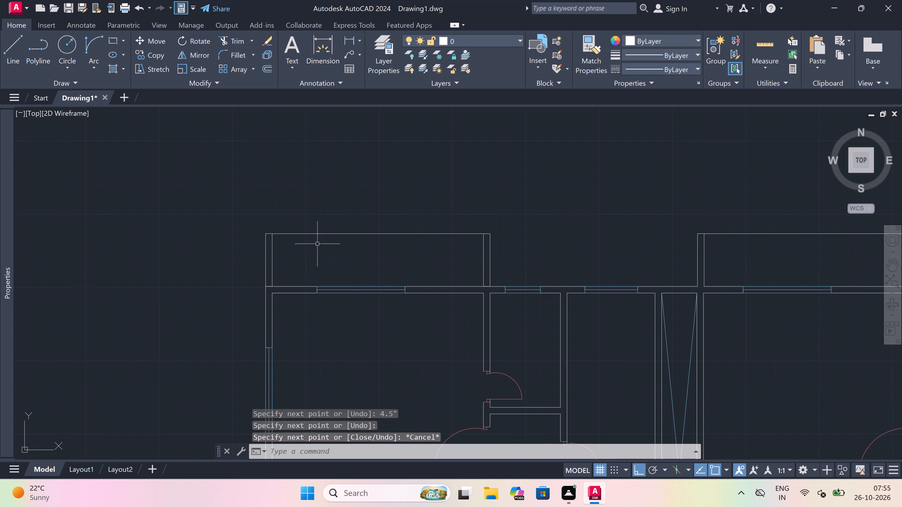
{"action": "type", "text": "tr"}
{"action": "key", "text": "space"}
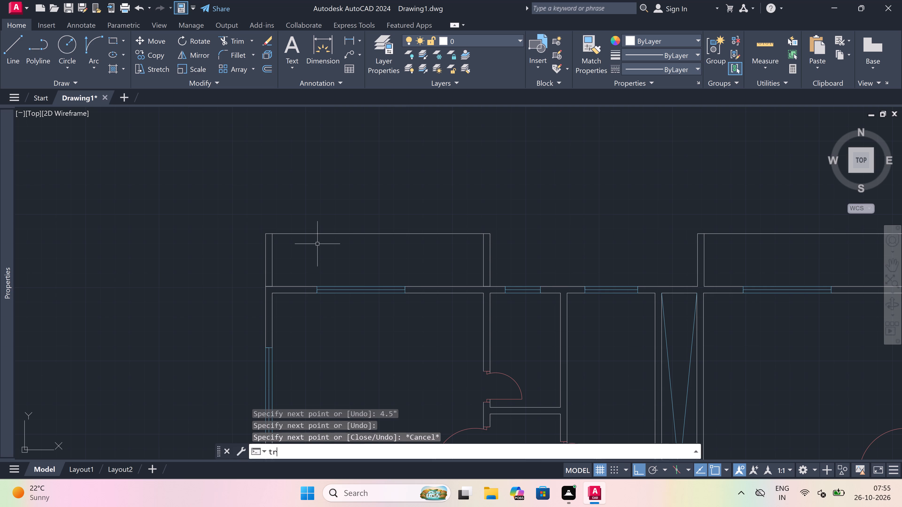
{"action": "scroll", "coordinate": [268, 285], "scroll_direction": "up", "scroll_amount": 2}
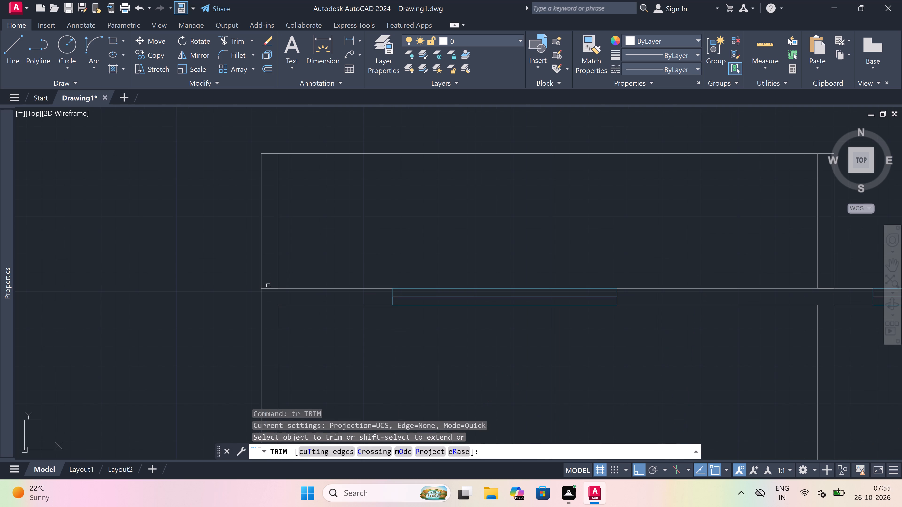
{"action": "left_click", "coordinate": [268, 285]}
{"action": "left_click", "coordinate": [268, 297]}
{"action": "scroll", "coordinate": [268, 297], "scroll_direction": "down", "scroll_amount": 3}
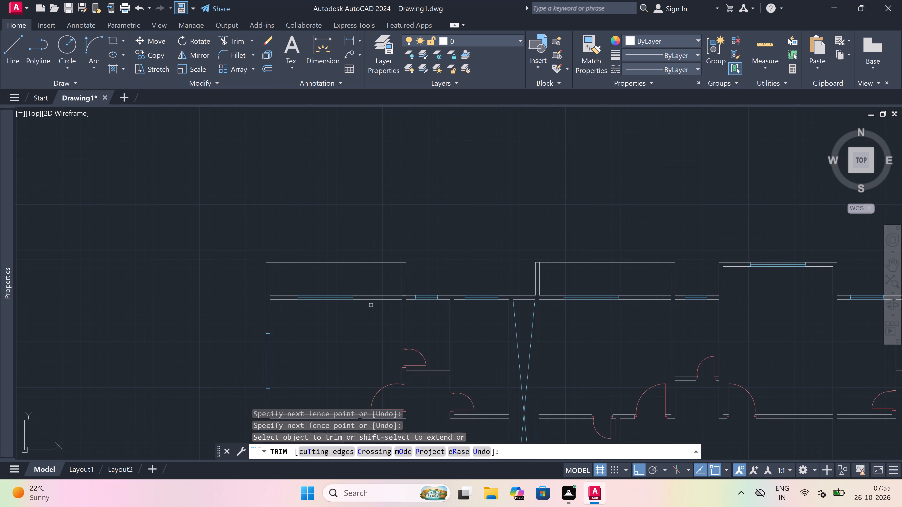
{"action": "scroll", "coordinate": [403, 293], "scroll_direction": "up", "scroll_amount": 3}
{"action": "left_click", "coordinate": [403, 293]}
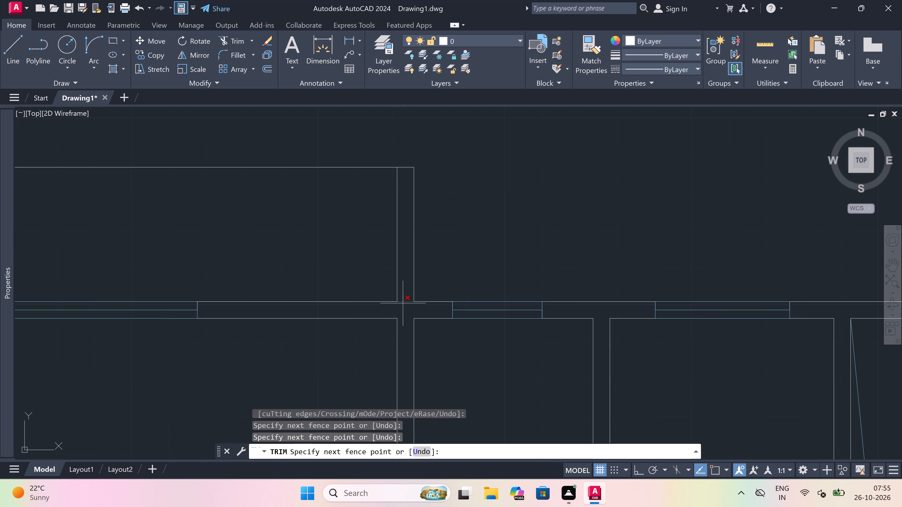
{"action": "left_click", "coordinate": [403, 303]}
{"action": "scroll", "coordinate": [403, 303], "scroll_direction": "down", "scroll_amount": 4}
{"action": "scroll", "coordinate": [392, 293], "scroll_direction": "up", "scroll_amount": 1}
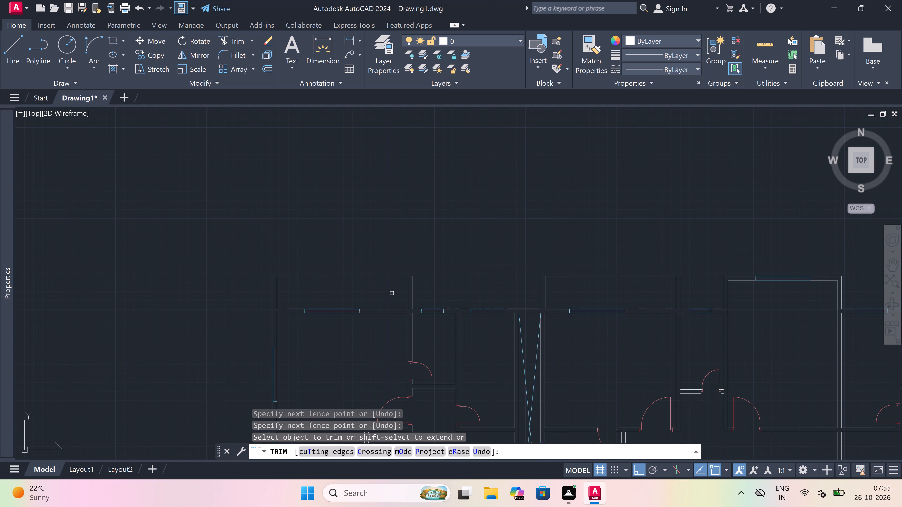
Examine the whole floor plan's layout, including the projections along its north and south sides.
{"action": "key", "text": "Escape"}
{"action": "scroll", "coordinate": [392, 293], "scroll_direction": "down", "scroll_amount": 2}
{"action": "scroll", "coordinate": [437, 289], "scroll_direction": "up", "scroll_amount": 1}
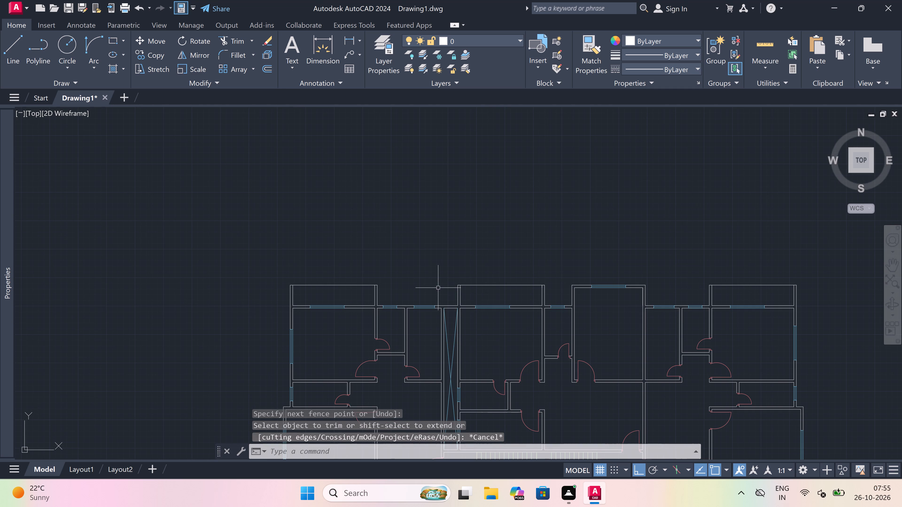
{"action": "scroll", "coordinate": [439, 286], "scroll_direction": "down", "scroll_amount": 2}
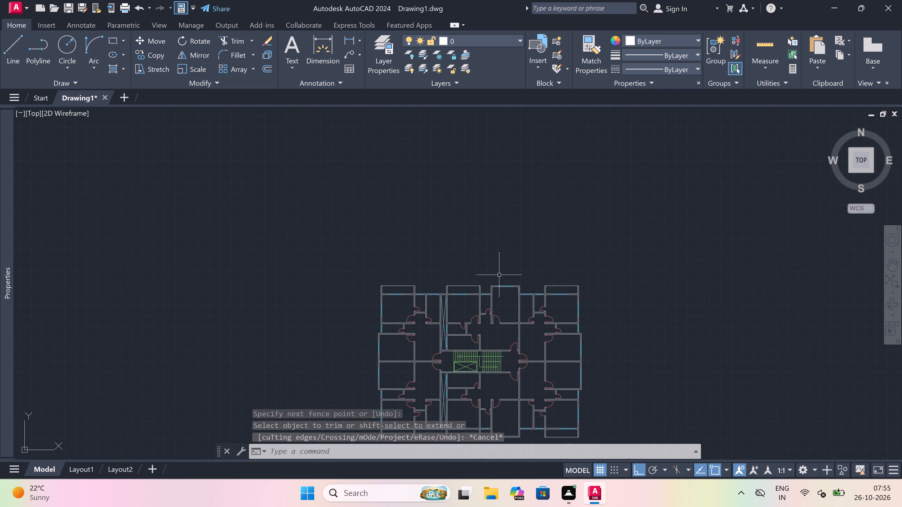
{"action": "scroll", "coordinate": [494, 266], "scroll_direction": "down", "scroll_amount": 1}
{"action": "scroll", "coordinate": [445, 433], "scroll_direction": "up", "scroll_amount": 1}
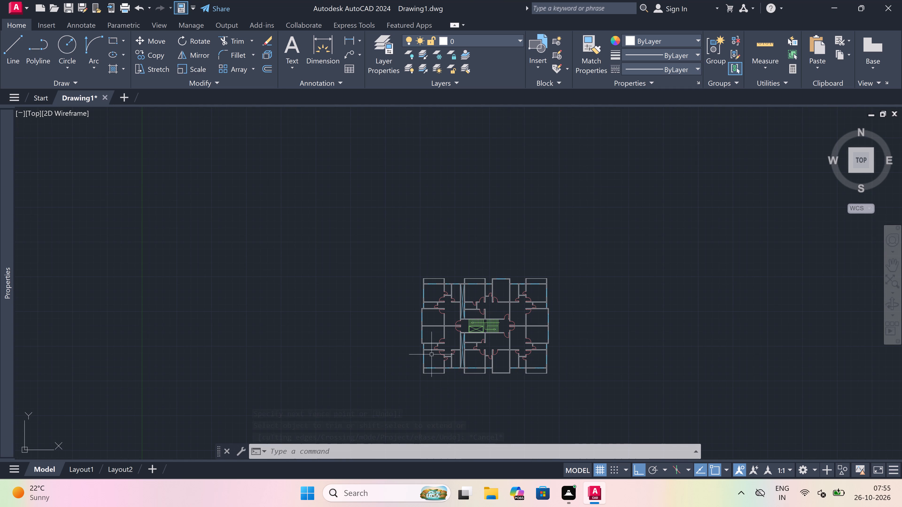
{"action": "scroll", "coordinate": [439, 304], "scroll_direction": "up", "scroll_amount": 1}
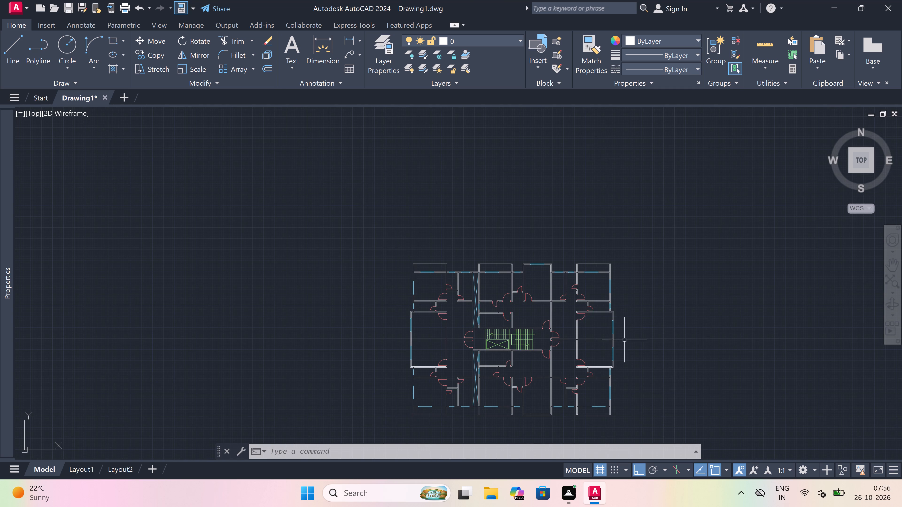
{"action": "scroll", "coordinate": [419, 272], "scroll_direction": "up", "scroll_amount": 2}
Add multiline text reading BEDROOM with 12'0"x10'6" on a second line near the south-west corner of the north-west room.
{"action": "scroll", "coordinate": [419, 272], "scroll_direction": "up", "scroll_amount": 1}
{"action": "scroll", "coordinate": [434, 333], "scroll_direction": "up", "scroll_amount": 1}
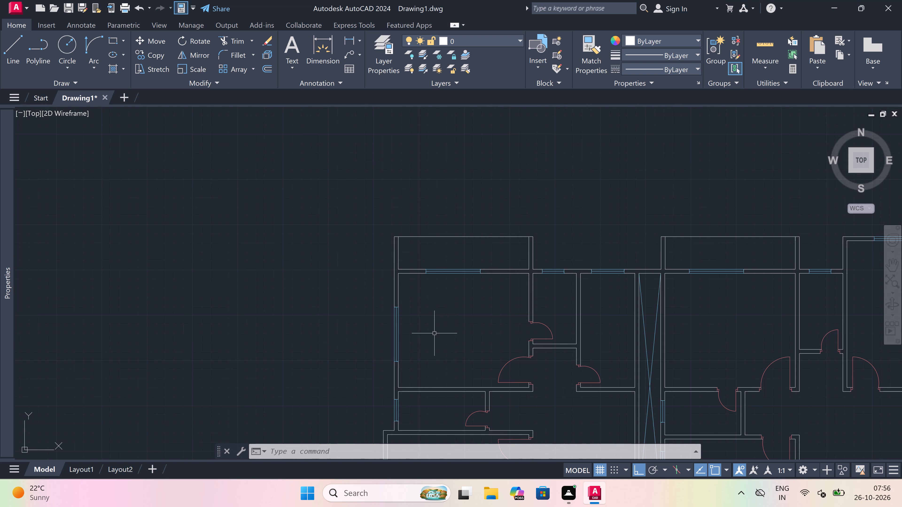
{"action": "type", "text": "mt"}
{"action": "key", "text": "space"}
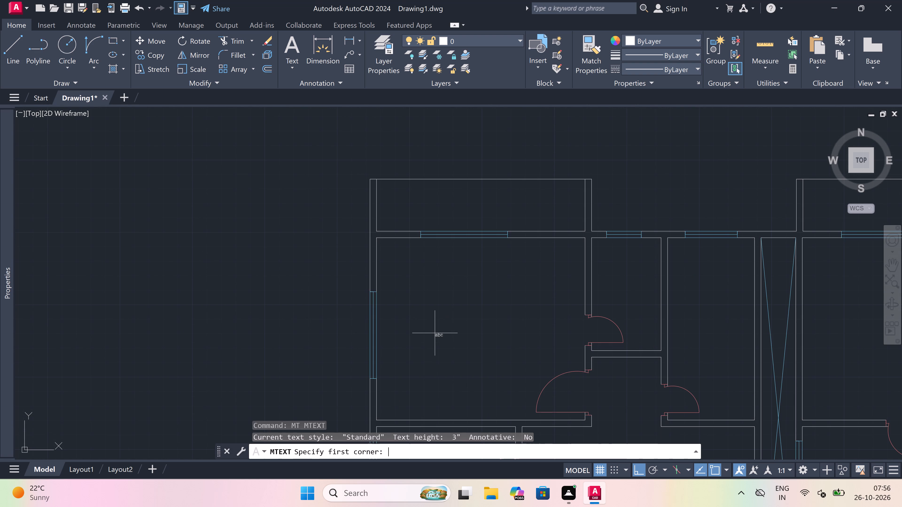
{"action": "scroll", "coordinate": [432, 323], "scroll_direction": "down", "scroll_amount": 2}
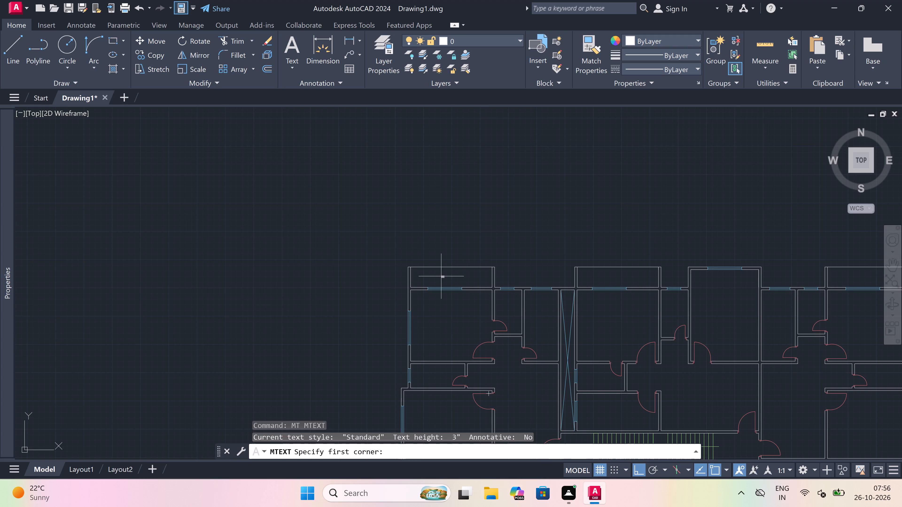
{"action": "scroll", "coordinate": [457, 325], "scroll_direction": "up", "scroll_amount": 1}
{"action": "scroll", "coordinate": [402, 355], "scroll_direction": "up", "scroll_amount": 1}
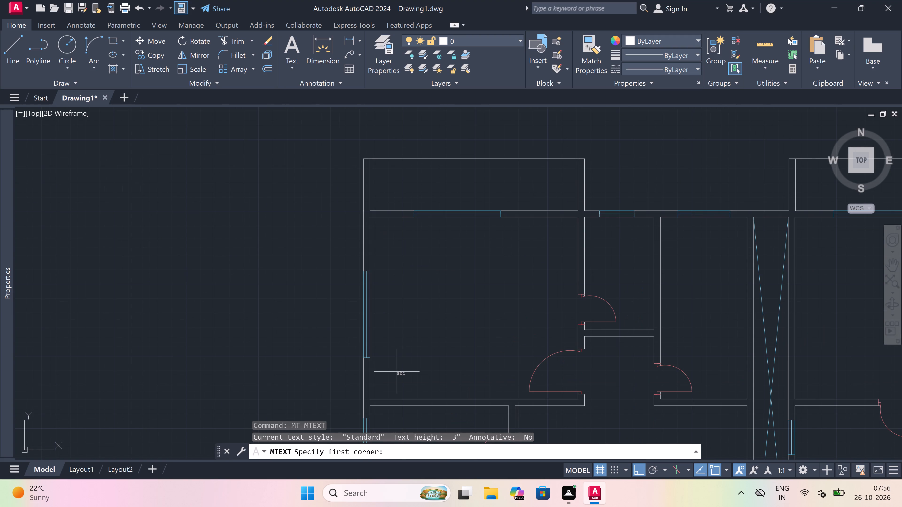
{"action": "left_click", "coordinate": [396, 378]}
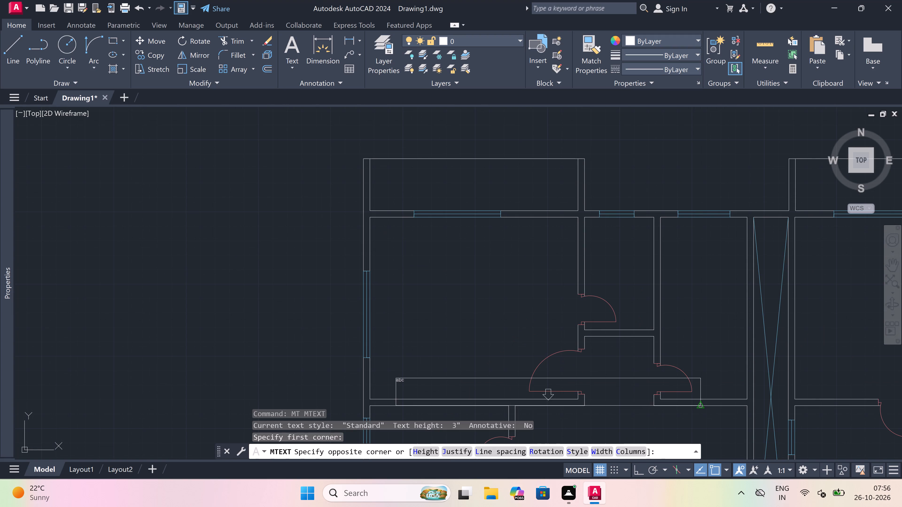
{"action": "left_click", "coordinate": [782, 381]}
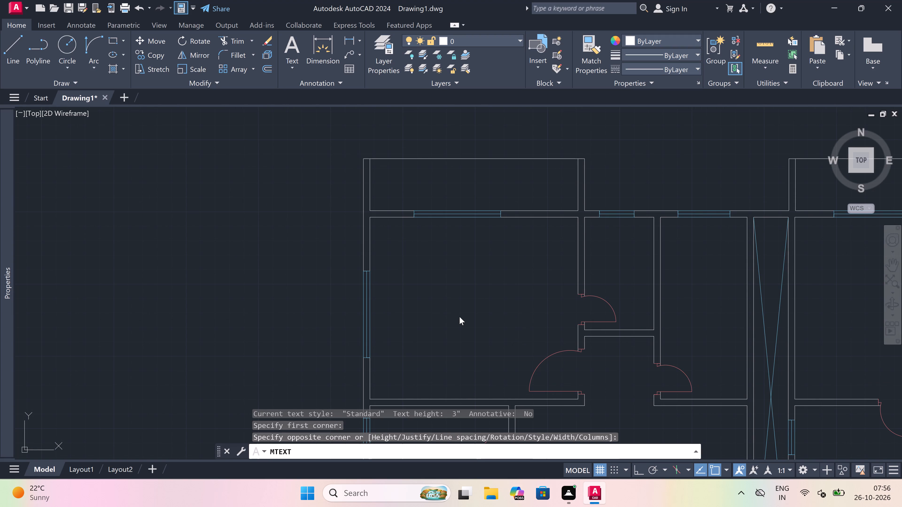
{"action": "scroll", "coordinate": [453, 311], "scroll_direction": "down", "scroll_amount": 2}
{"action": "scroll", "coordinate": [429, 365], "scroll_direction": "up", "scroll_amount": 3}
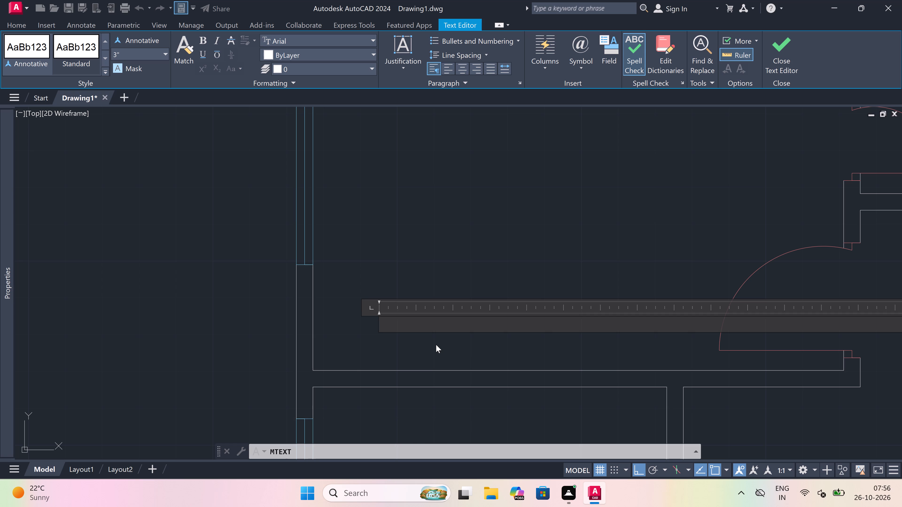
{"action": "type", "text": "BEDROOM"}
{"action": "key", "text": "Return"}
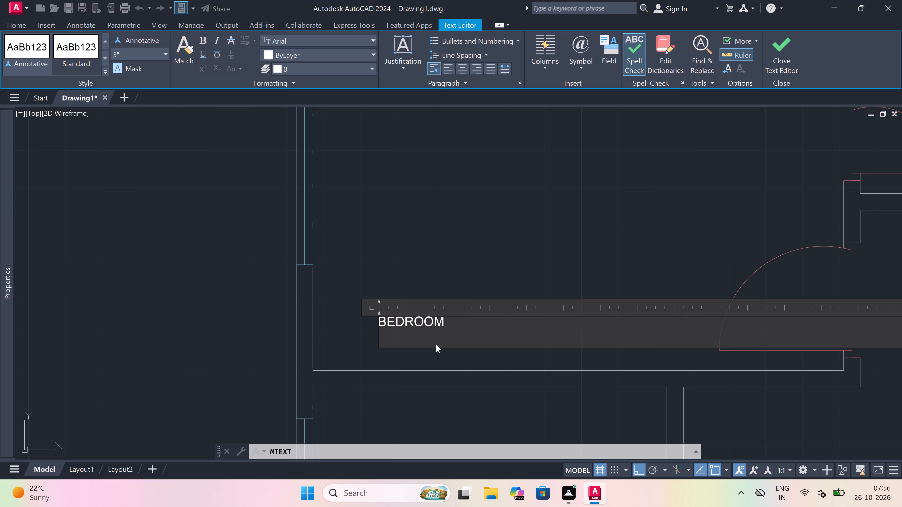
{"action": "type", "text": "12'0"}
{"action": "type", "text": "\"x"}
{"action": "type", "text": "10"}
{"action": "type", "text": "'6"}
{"action": "key", "text": "shift+quotedbl"}
{"action": "left_click", "coordinate": [346, 306]}
Add multiline text reading TOILET with 6'6"x4'0" on a second line in the small room east of the north-west bedroom.
{"action": "scroll", "coordinate": [347, 306], "scroll_direction": "down", "scroll_amount": 4}
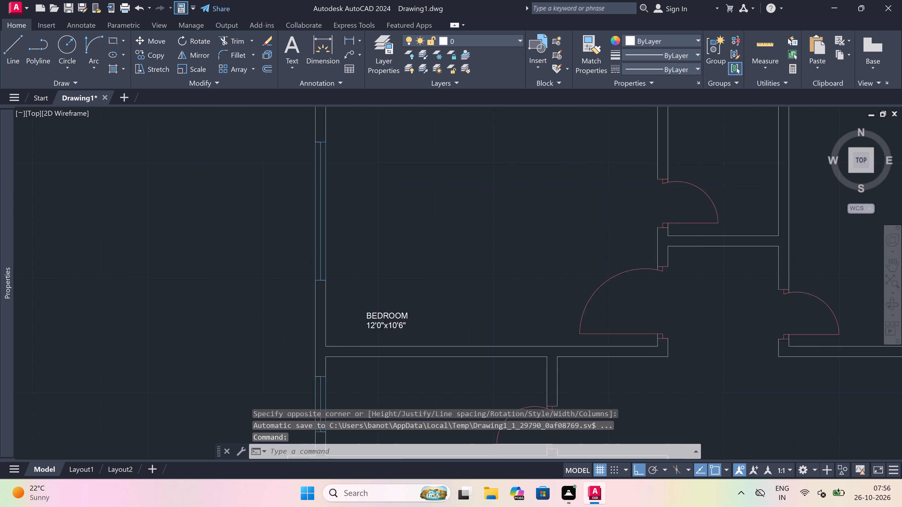
{"action": "scroll", "coordinate": [465, 254], "scroll_direction": "up", "scroll_amount": 3}
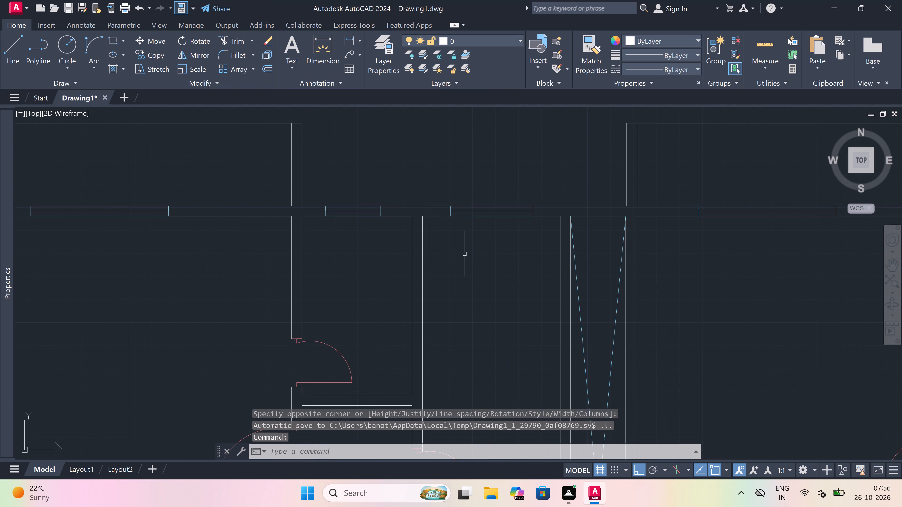
{"action": "key", "text": "space"}
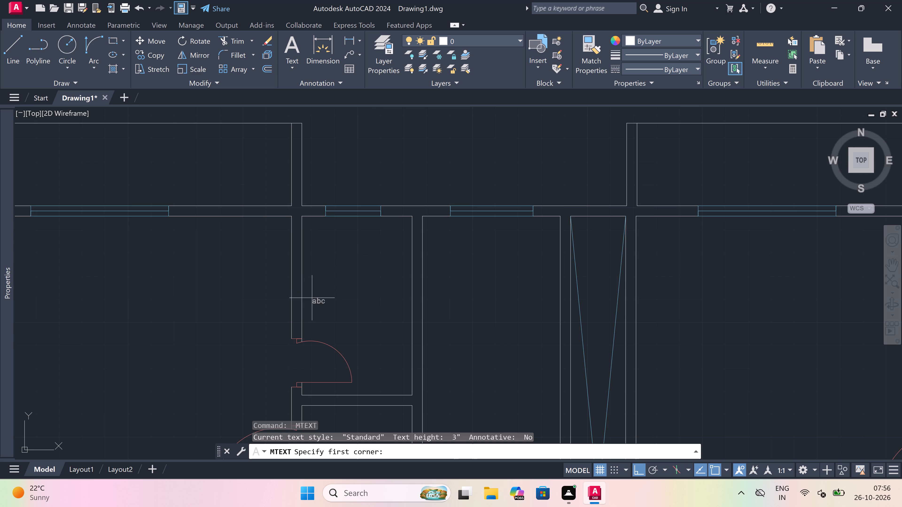
{"action": "left_click_drag", "start_coordinate": [312, 298], "coordinate": [316, 298]}
{"action": "left_click", "coordinate": [620, 303]}
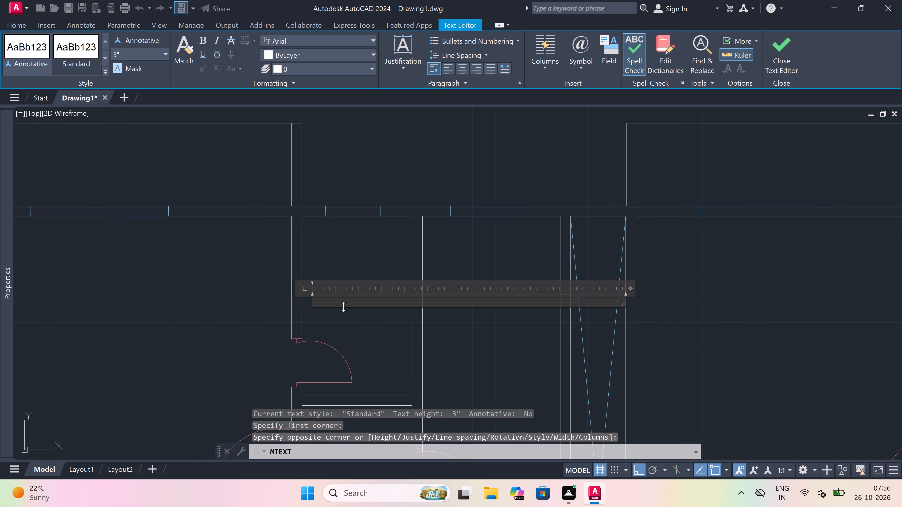
{"action": "type", "text": "TOILET"}
{"action": "key", "text": "Return"}
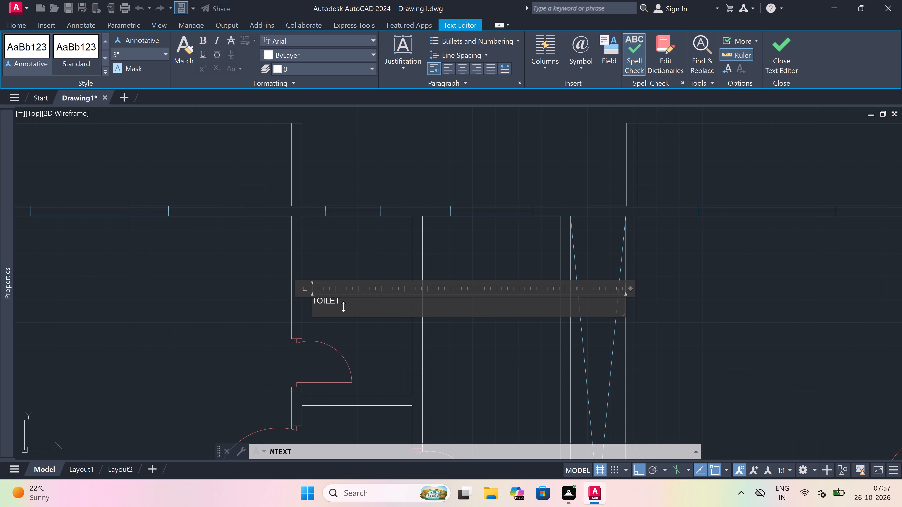
{"action": "type", "text": "6'6"}
{"action": "type", "text": "4'0\""}
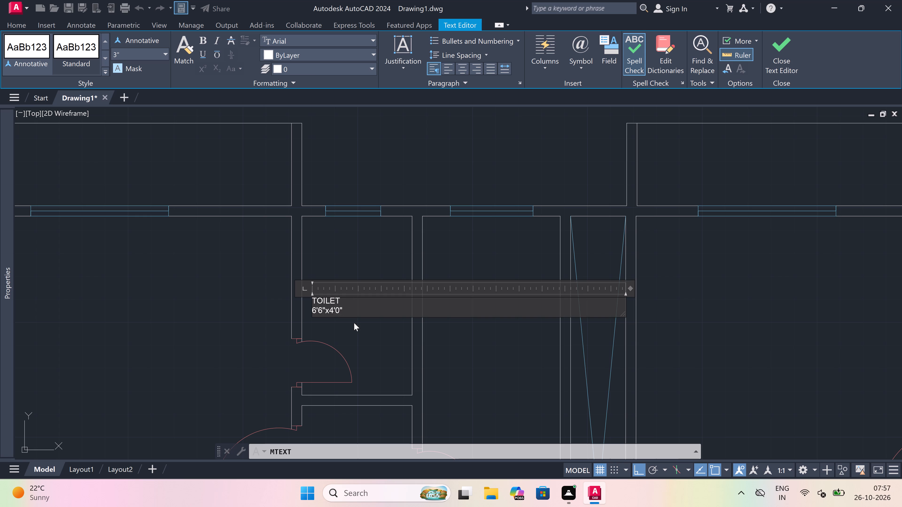
{"action": "left_click", "coordinate": [354, 323]}
Add multiline text reading KITCHEN with 5'0"x10'6" on a second line in the room east of the north-west toilet.
{"action": "scroll", "coordinate": [350, 314], "scroll_direction": "down", "scroll_amount": 5}
{"action": "scroll", "coordinate": [359, 318], "scroll_direction": "up", "scroll_amount": 4}
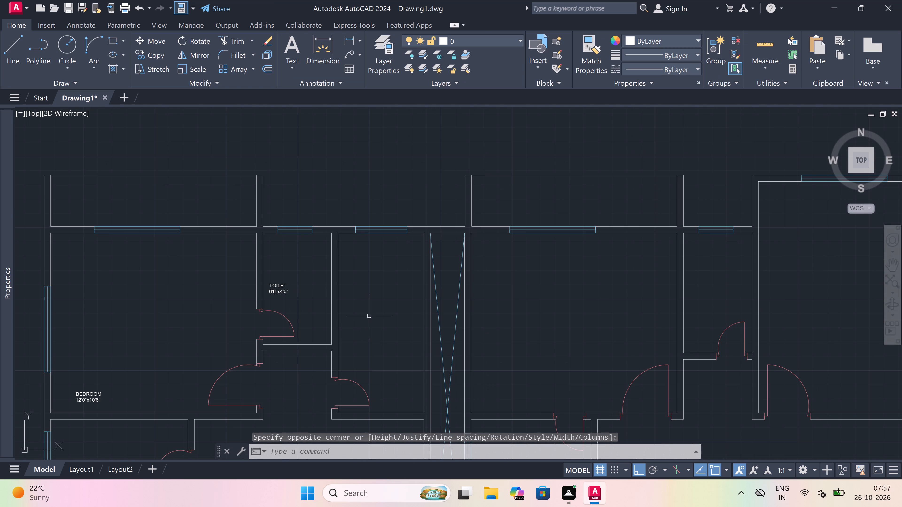
{"action": "key", "text": "space"}
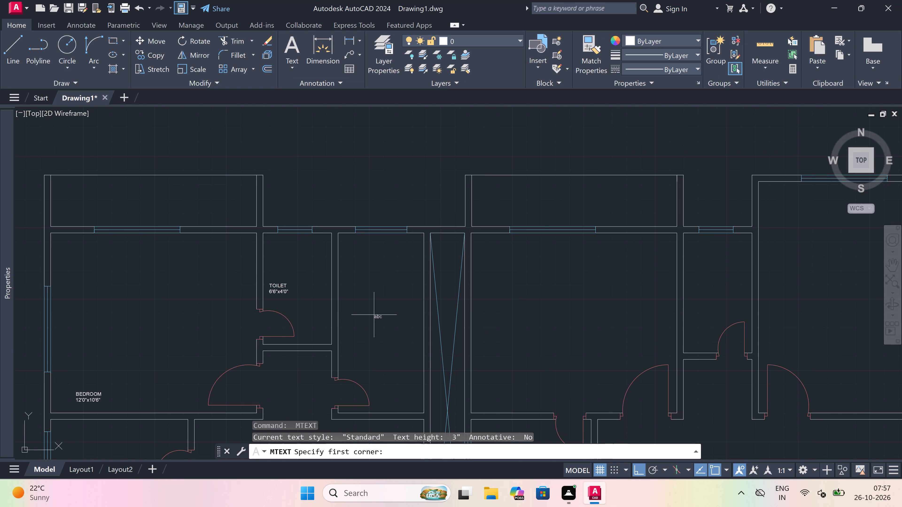
{"action": "scroll", "coordinate": [373, 315], "scroll_direction": "up", "scroll_amount": 2}
{"action": "left_click_drag", "start_coordinate": [311, 341], "coordinate": [377, 352]}
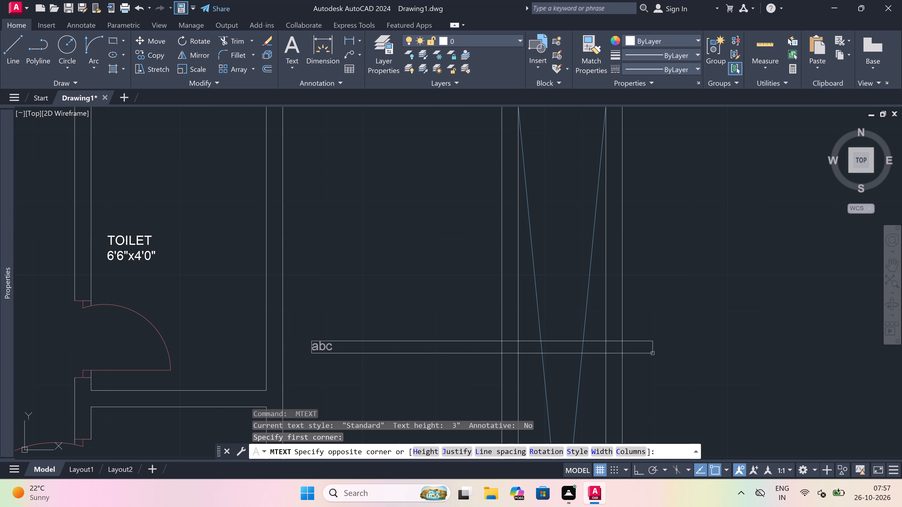
{"action": "left_click", "coordinate": [760, 356]}
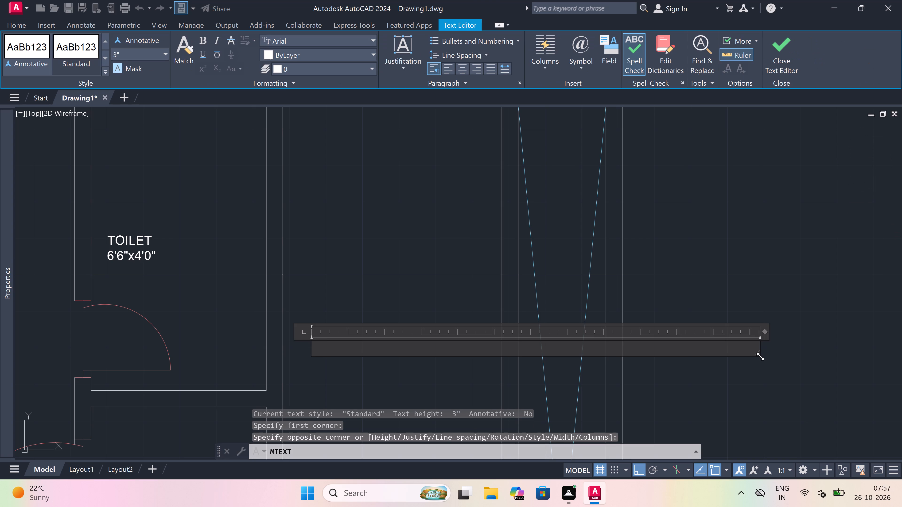
{"action": "type", "text": "KITCHEB"}
{"action": "key", "text": "BackSpace"}
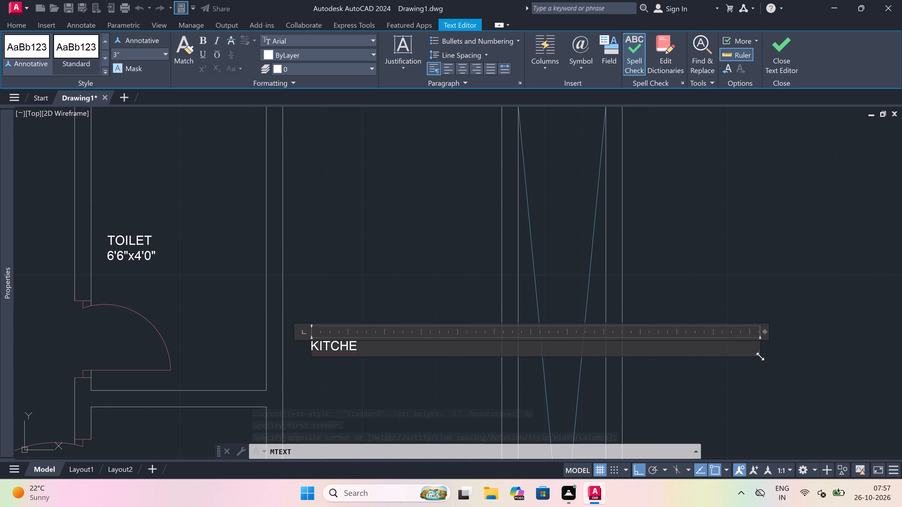
{"action": "key", "text": "n"}
{"action": "key", "text": "Return"}
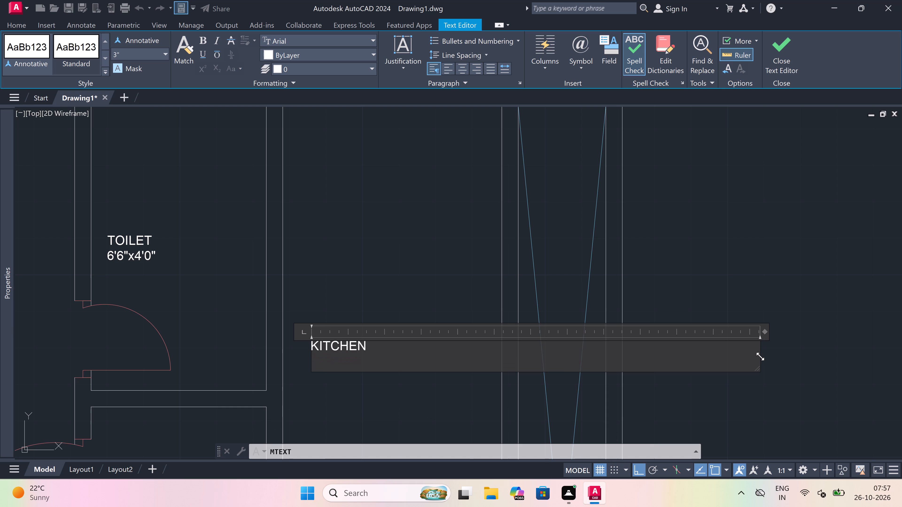
{"action": "key", "text": "1"}
{"action": "scroll", "coordinate": [760, 355], "scroll_direction": "down", "scroll_amount": 4}
{"action": "scroll", "coordinate": [760, 355], "scroll_direction": "up", "scroll_amount": 1}
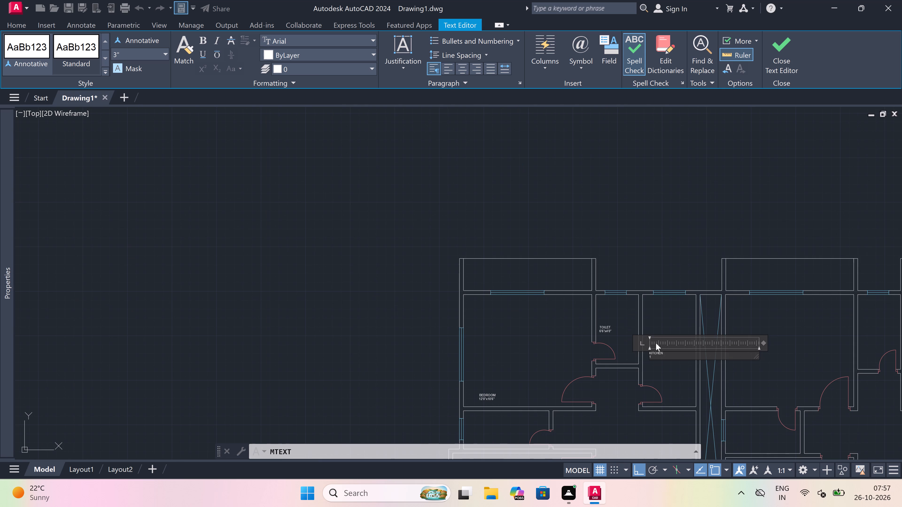
{"action": "scroll", "coordinate": [480, 358], "scroll_direction": "down", "scroll_amount": 3}
{"action": "scroll", "coordinate": [525, 361], "scroll_direction": "up", "scroll_amount": 8}
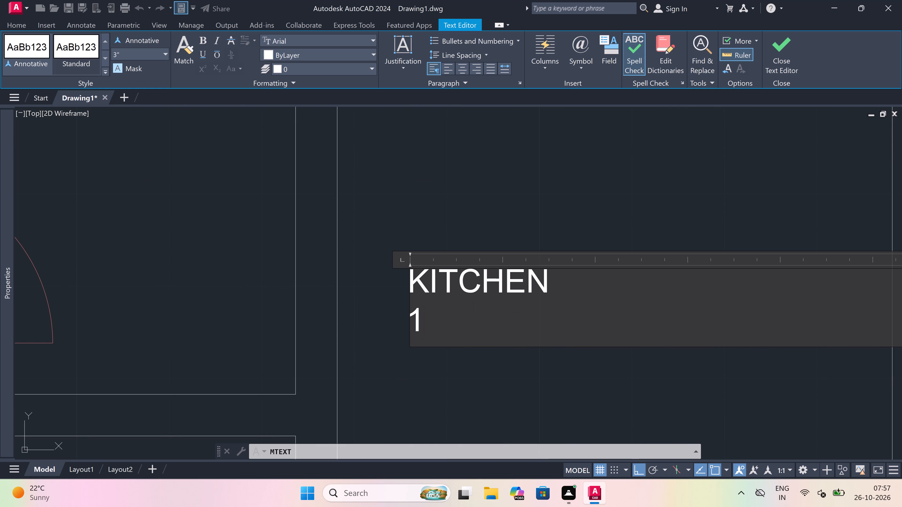
{"action": "key", "text": "BackSpace"}
{"action": "type", "text": "5'0"}
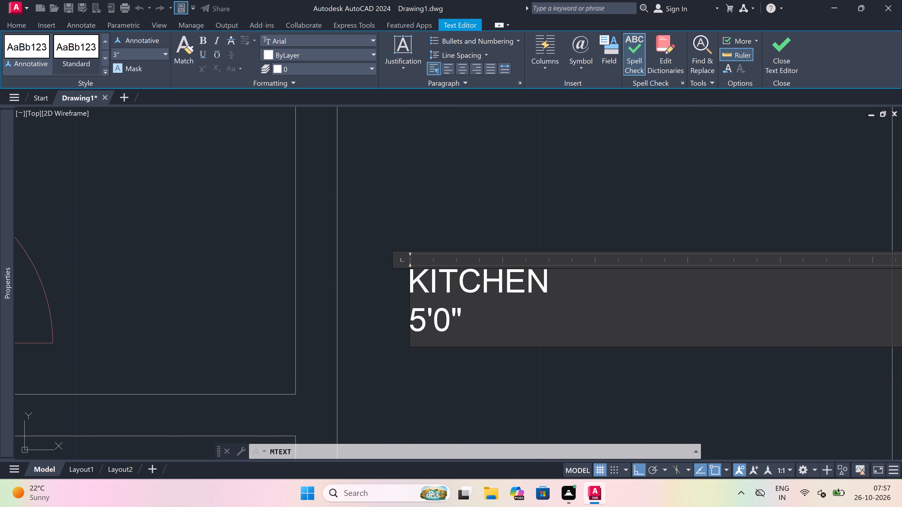
{"action": "type", "text": "x1"}
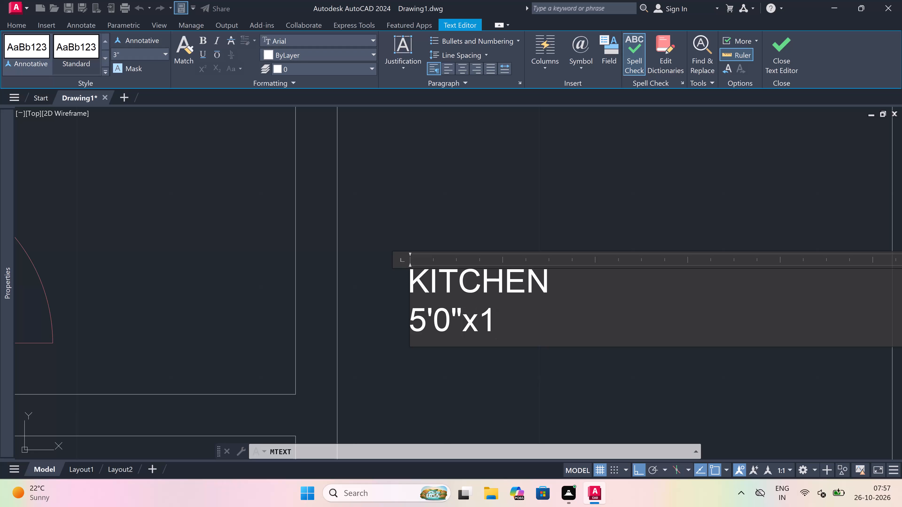
{"action": "type", "text": "0'"}
{"action": "key", "text": "6"}
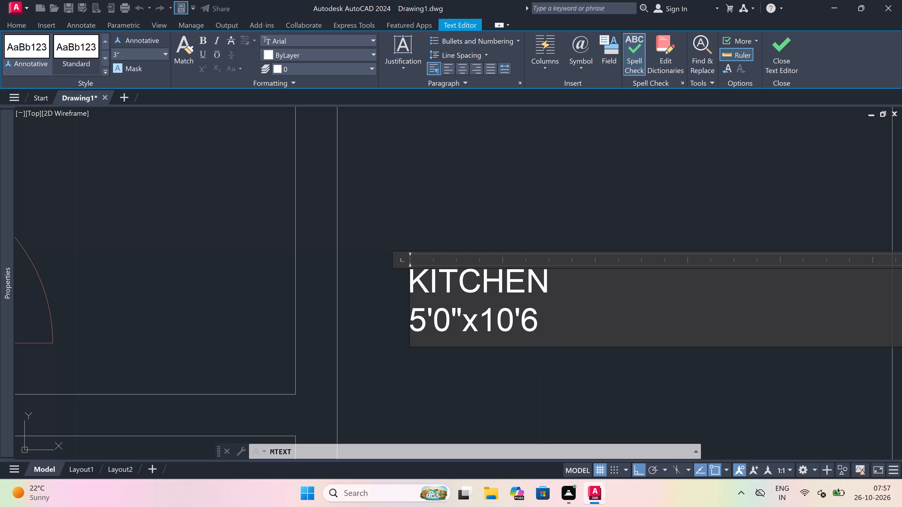
{"action": "key", "text": "shift+quotedbl"}
{"action": "left_click_drag", "start_coordinate": [417, 373], "coordinate": [417, 362]}
Add multiline text reading TOILET with 6'0"x3'7" on a second line in the small room south of the north-west bedroom.
{"action": "scroll", "coordinate": [410, 291], "scroll_direction": "down", "scroll_amount": 8}
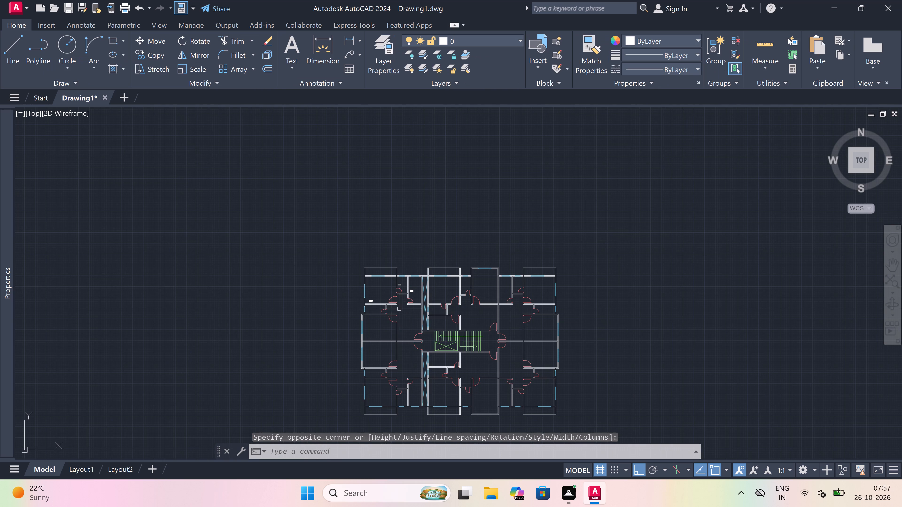
{"action": "scroll", "coordinate": [366, 309], "scroll_direction": "up", "scroll_amount": 4}
{"action": "scroll", "coordinate": [400, 313], "scroll_direction": "up", "scroll_amount": 2}
{"action": "key", "text": "space"}
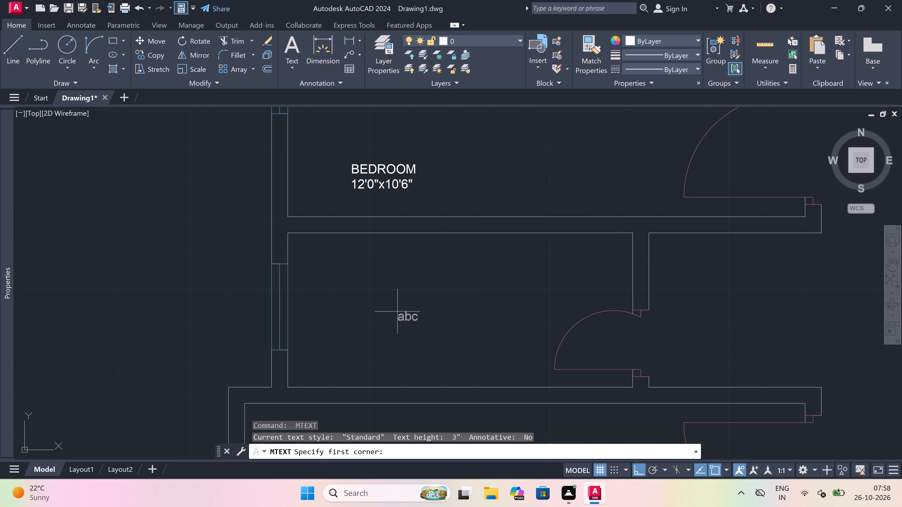
{"action": "left_click_drag", "start_coordinate": [348, 300], "coordinate": [373, 305]}
{"action": "left_click", "coordinate": [715, 333]}
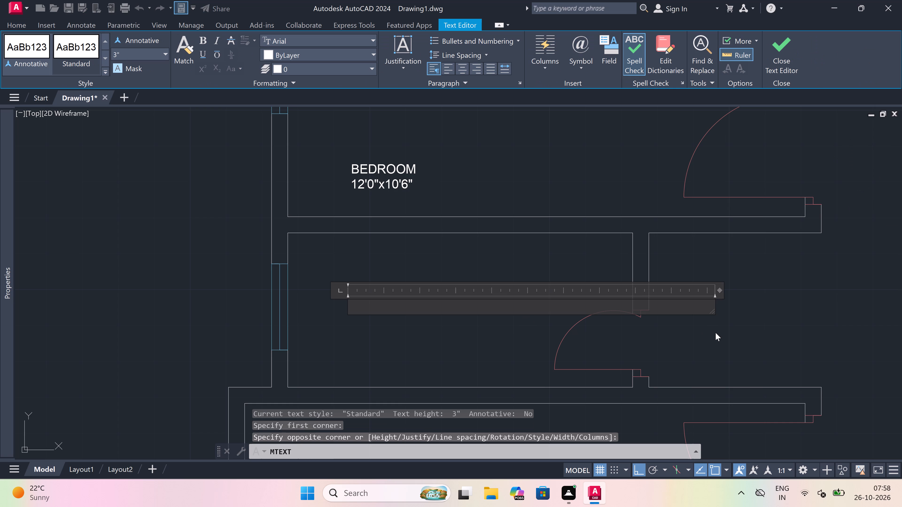
{"action": "type", "text": "TOILET"}
{"action": "key", "text": "Return"}
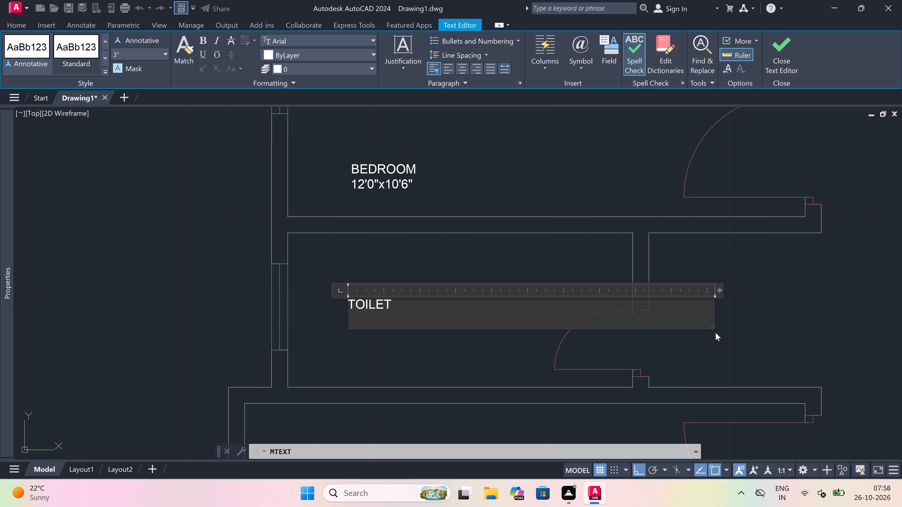
{"action": "type", "text": "6'0"}
{"action": "type", "text": "\"x3'7"}
{"action": "key", "text": "shift+quotedbl"}
{"action": "left_click", "coordinate": [455, 339]}
Add multiline text reading BEDROOM with 13'0"x10'0" on a second line near the north-west corner of the room south of that toilet.
{"action": "scroll", "coordinate": [358, 281], "scroll_direction": "down", "scroll_amount": 4}
{"action": "scroll", "coordinate": [373, 324], "scroll_direction": "up", "scroll_amount": 2}
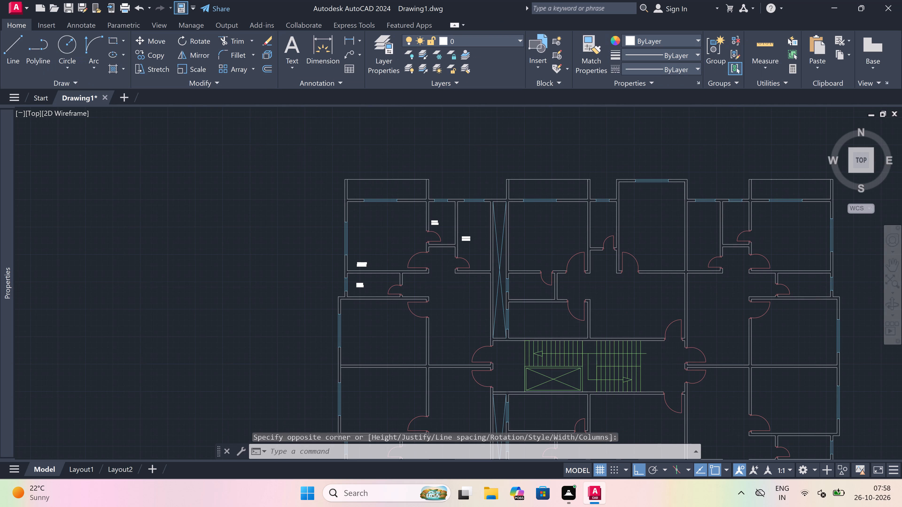
{"action": "key", "text": "space"}
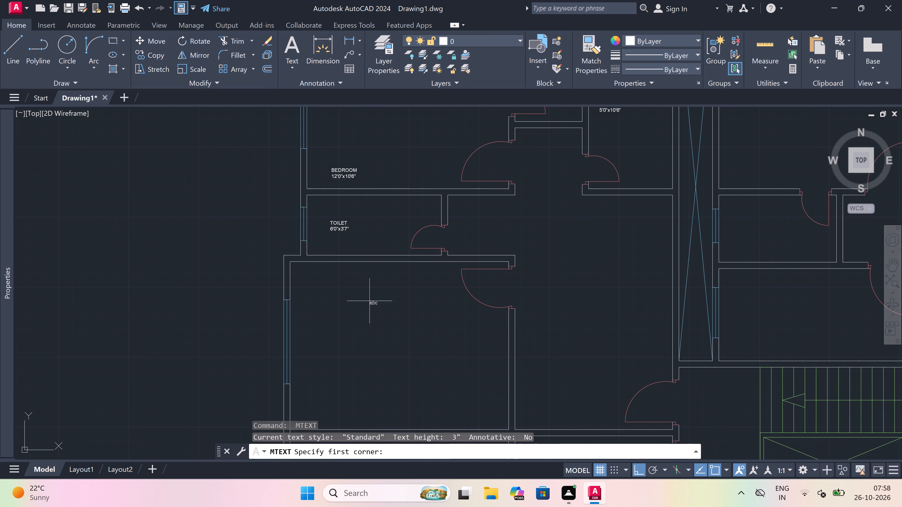
{"action": "scroll", "coordinate": [350, 273], "scroll_direction": "up", "scroll_amount": 1}
{"action": "left_click_drag", "start_coordinate": [321, 270], "coordinate": [339, 272]}
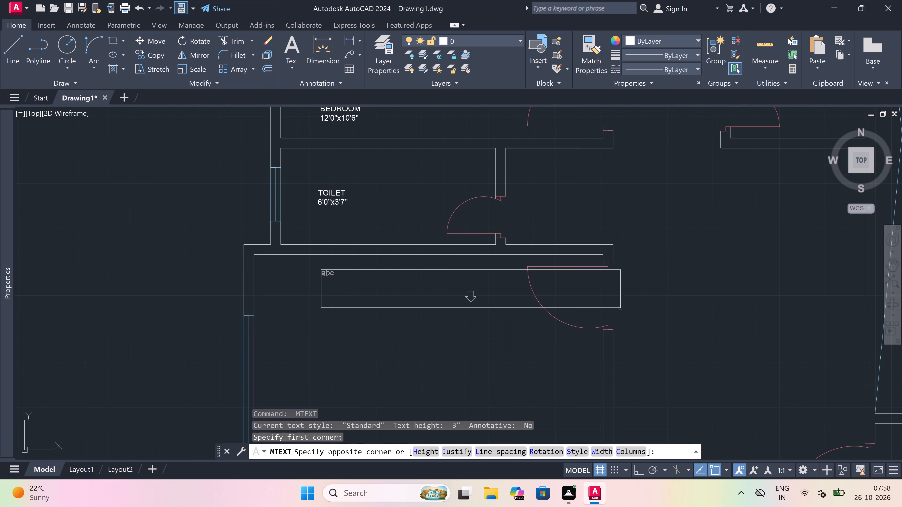
{"action": "left_click", "coordinate": [744, 294]}
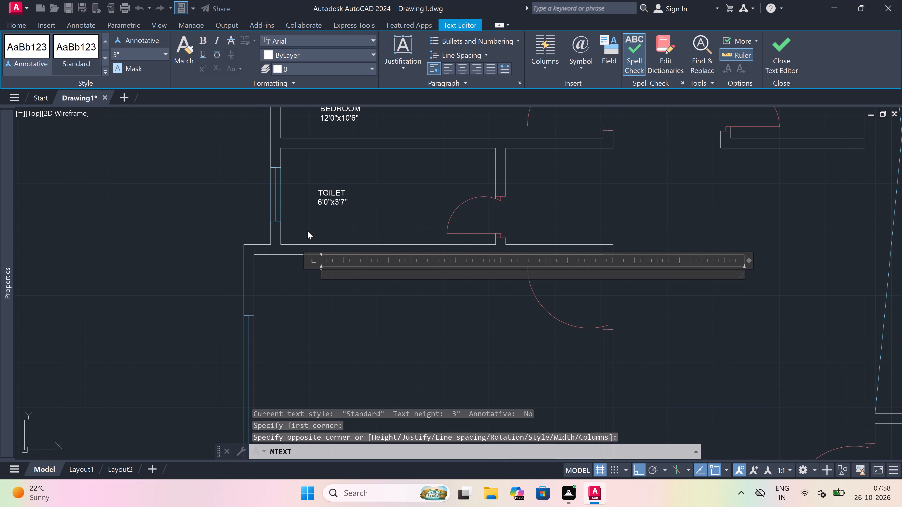
{"action": "scroll", "coordinate": [296, 237], "scroll_direction": "up", "scroll_amount": 2}
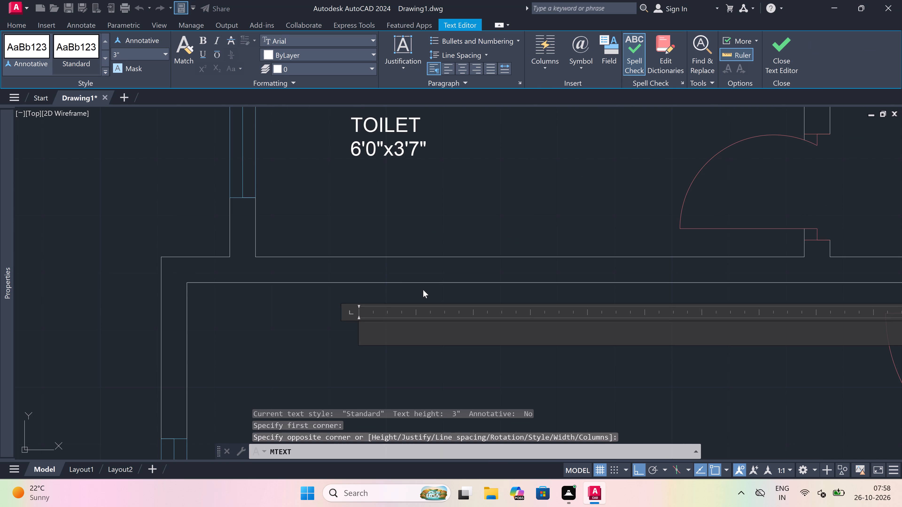
{"action": "type", "text": "BEDROOM"}
{"action": "key", "text": "Return"}
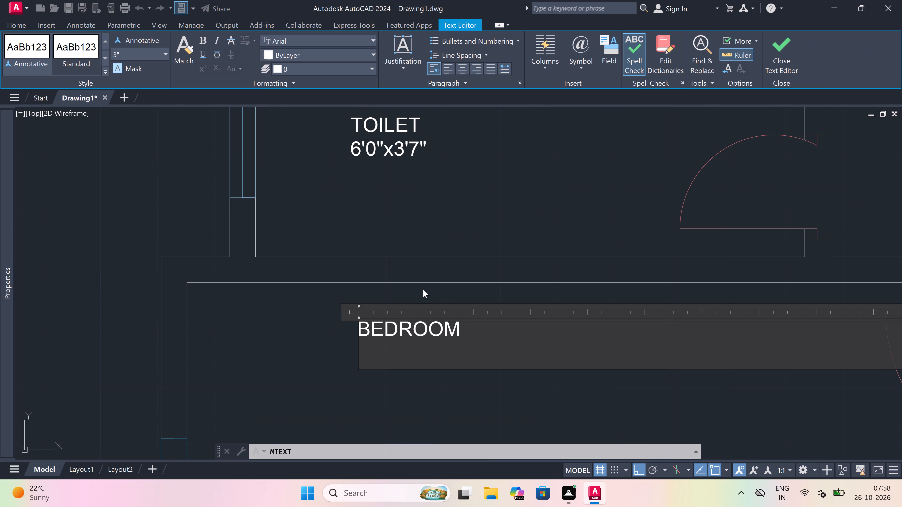
{"action": "type", "text": "13'0"}
{"action": "type", "text": "\"x"}
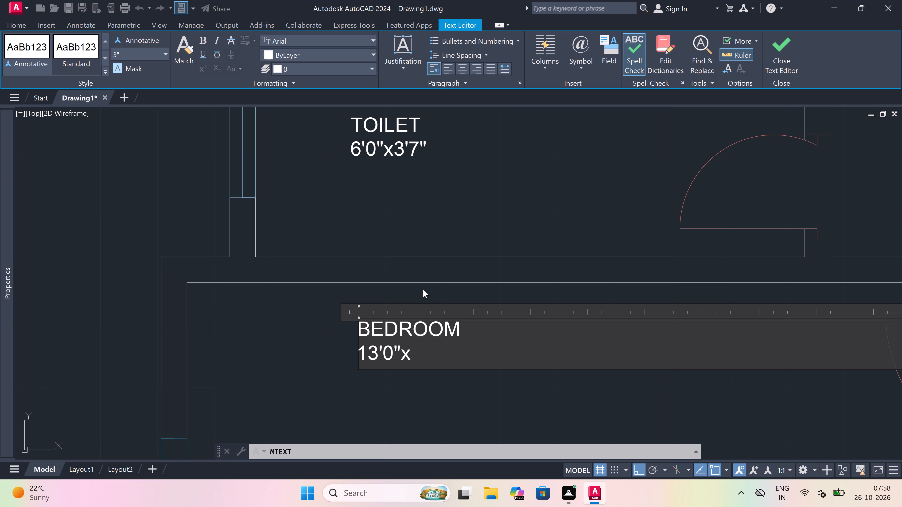
{"action": "type", "text": "10'0\""}
{"action": "left_click_drag", "start_coordinate": [342, 353], "coordinate": [342, 350]}
Add multiline text reading BEDROOM with 13'0"x10'0" on a second line near the south-west corner of the lower middle west room.
{"action": "scroll", "coordinate": [382, 296], "scroll_direction": "down", "scroll_amount": 4}
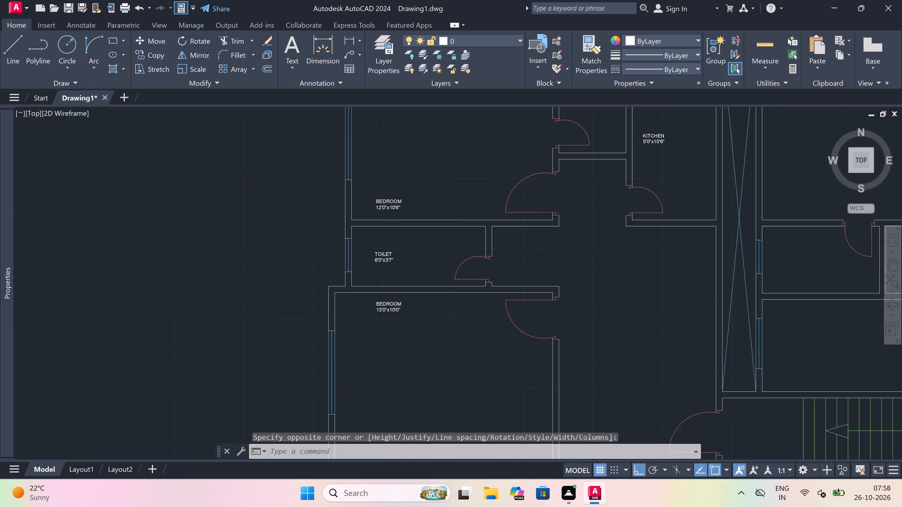
{"action": "scroll", "coordinate": [383, 296], "scroll_direction": "down", "scroll_amount": 2}
{"action": "scroll", "coordinate": [388, 373], "scroll_direction": "up", "scroll_amount": 4}
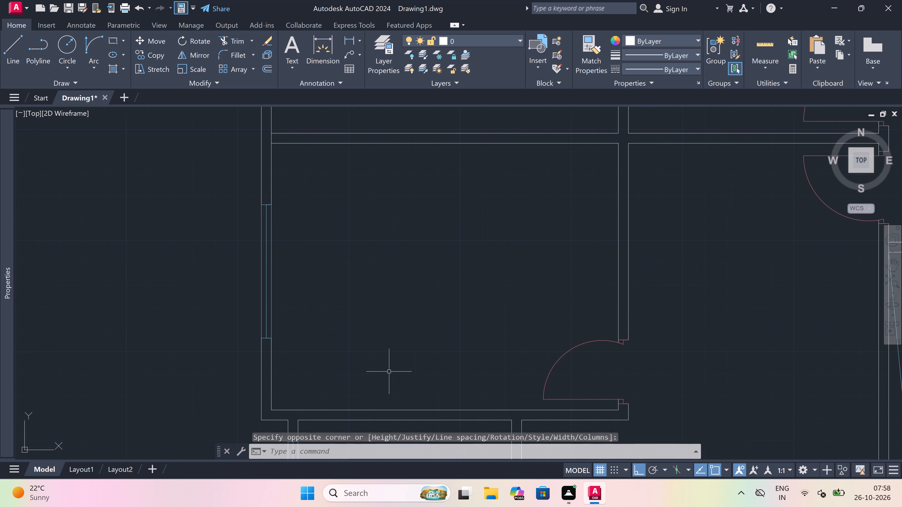
{"action": "scroll", "coordinate": [389, 372], "scroll_direction": "down", "scroll_amount": 3}
{"action": "scroll", "coordinate": [383, 388], "scroll_direction": "up", "scroll_amount": 4}
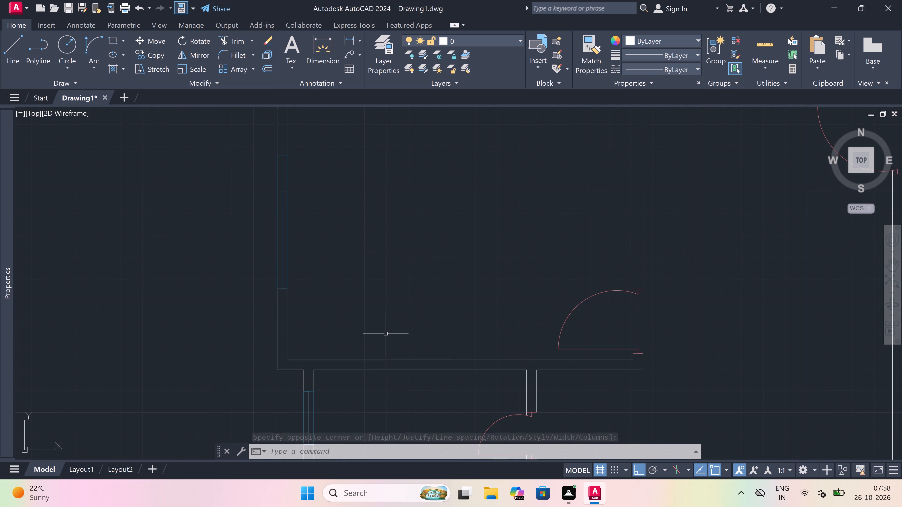
{"action": "key", "text": "space"}
{"action": "scroll", "coordinate": [385, 333], "scroll_direction": "up", "scroll_amount": 1}
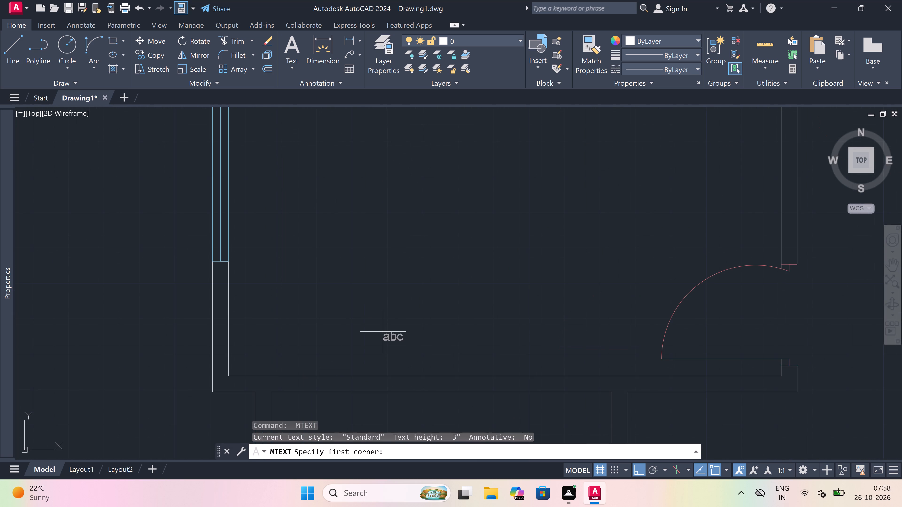
{"action": "left_click_drag", "start_coordinate": [274, 346], "coordinate": [315, 353]}
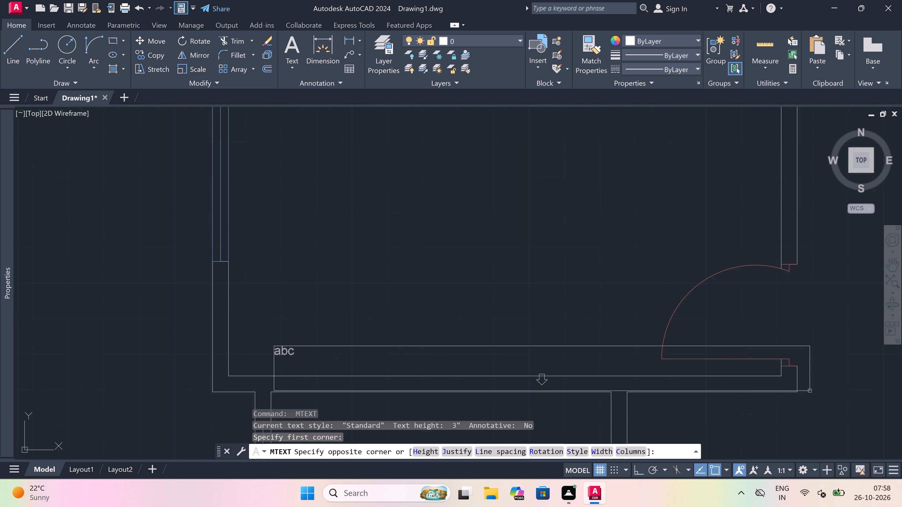
{"action": "left_click", "coordinate": [851, 355]}
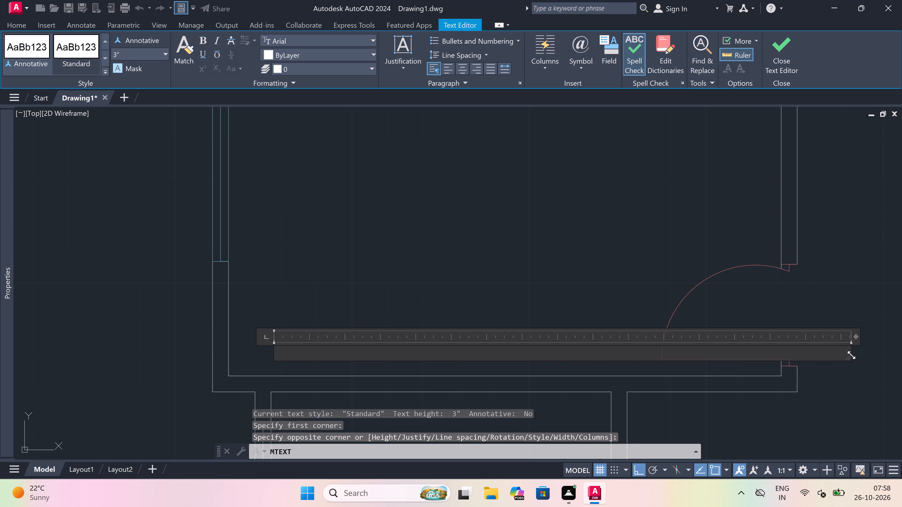
{"action": "type", "text": "BEDROOM"}
{"action": "key", "text": "Return"}
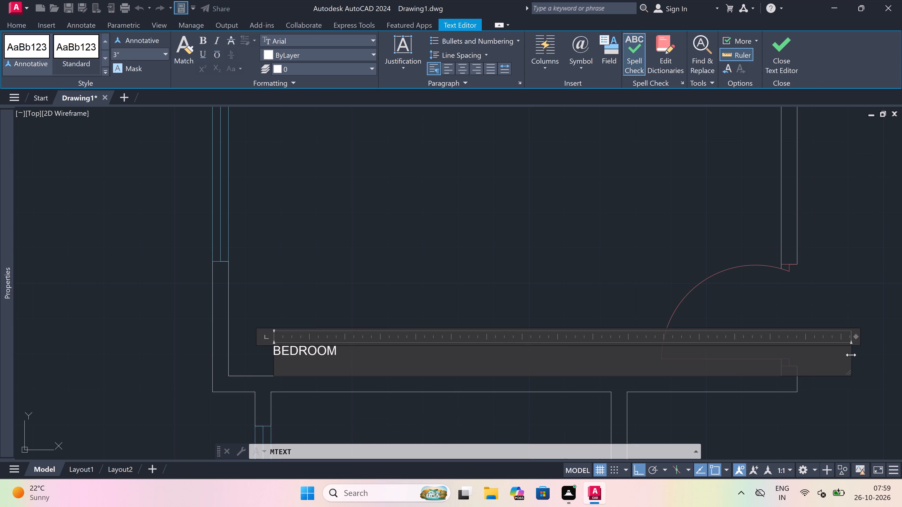
{"action": "type", "text": "13'0"}
{"action": "type", "text": "\"x"}
{"action": "type", "text": "10'0\""}
{"action": "left_click", "coordinate": [406, 269]}
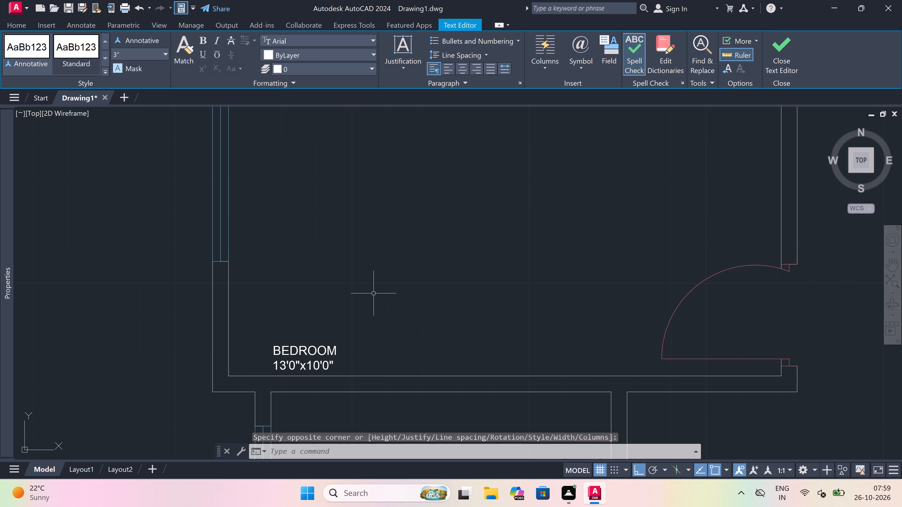
Move the lower 13'0"x10'0" BEDROOM label a short distance straight east along the room's south wall.
{"action": "left_click", "coordinate": [296, 348]}
{"action": "left_click_drag", "start_coordinate": [275, 344], "coordinate": [283, 344]}
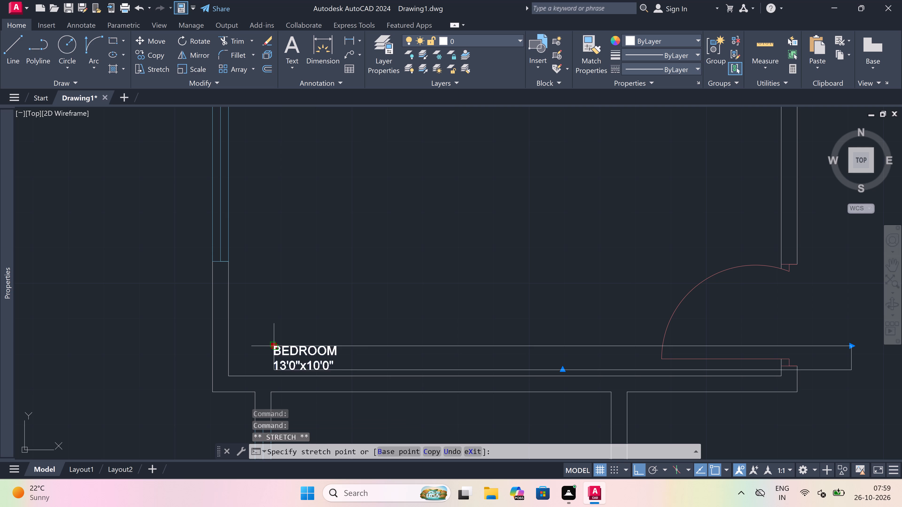
{"action": "left_click", "coordinate": [353, 343]}
{"action": "key", "text": "Escape"}
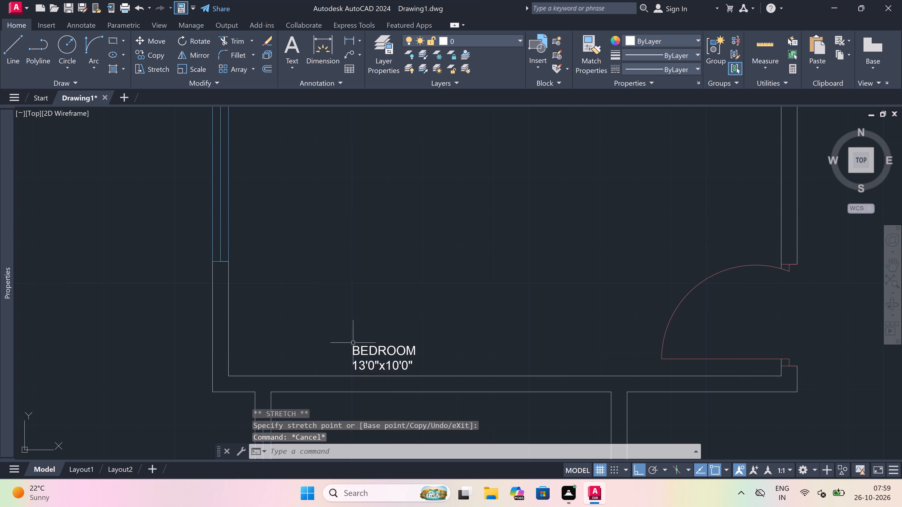
Add multiline text reading TOILET with 6'0"x3'7" on a second line in the small room south of that bedroom.
{"action": "scroll", "coordinate": [366, 327], "scroll_direction": "down", "scroll_amount": 4}
{"action": "scroll", "coordinate": [374, 354], "scroll_direction": "up", "scroll_amount": 2}
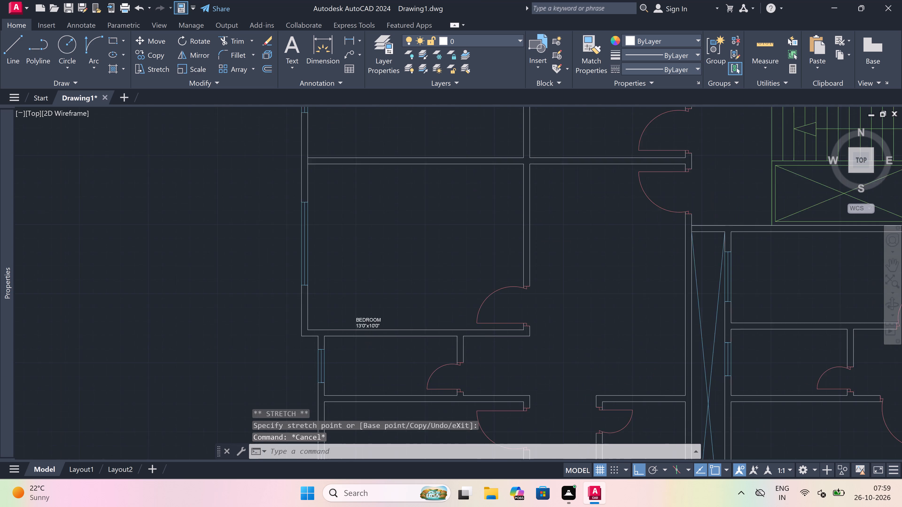
{"action": "key", "text": "space"}
{"action": "scroll", "coordinate": [374, 353], "scroll_direction": "down", "scroll_amount": 3}
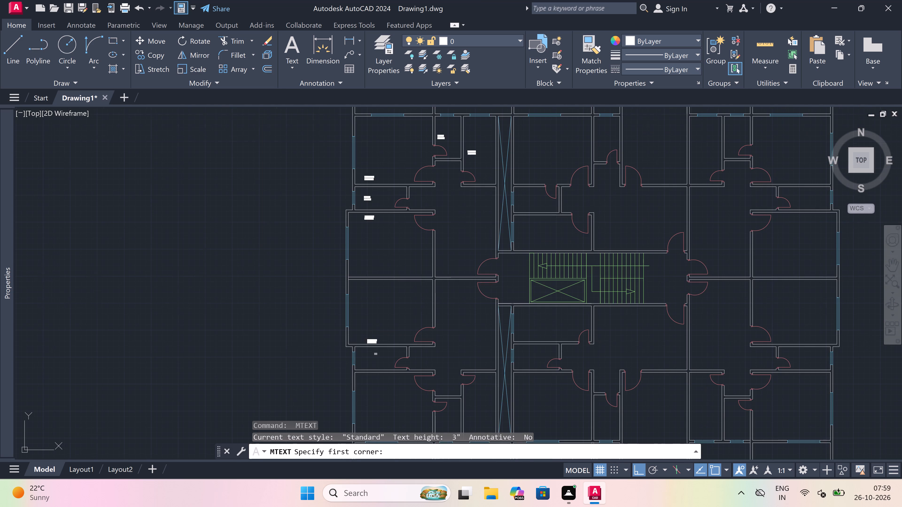
{"action": "scroll", "coordinate": [366, 363], "scroll_direction": "up", "scroll_amount": 3}
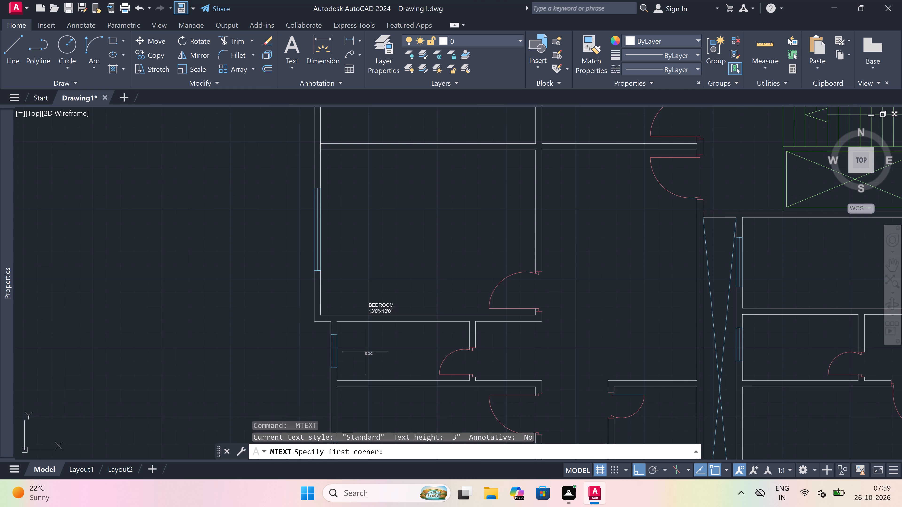
{"action": "left_click_drag", "start_coordinate": [363, 349], "coordinate": [368, 349]}
{"action": "left_click", "coordinate": [700, 360]}
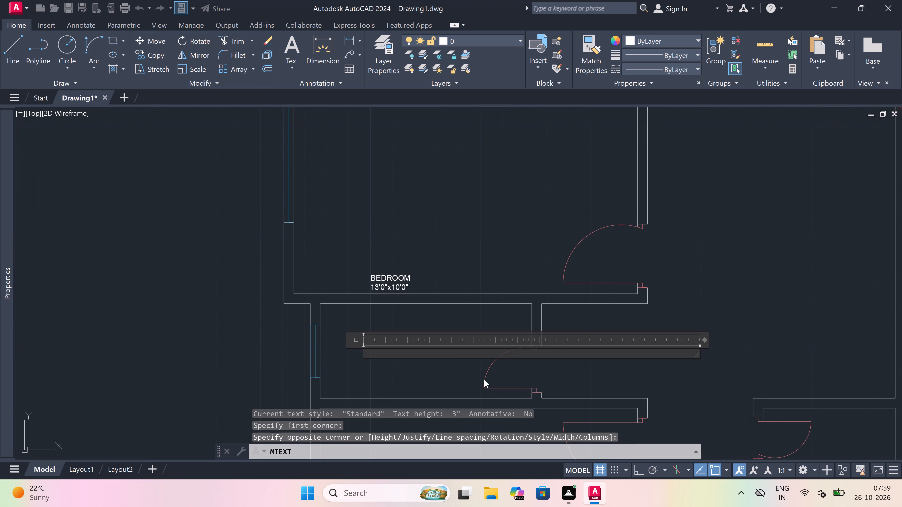
{"action": "scroll", "coordinate": [484, 379], "scroll_direction": "up", "scroll_amount": 1}
{"action": "scroll", "coordinate": [289, 356], "scroll_direction": "down", "scroll_amount": 2}
{"action": "scroll", "coordinate": [284, 368], "scroll_direction": "up", "scroll_amount": 3}
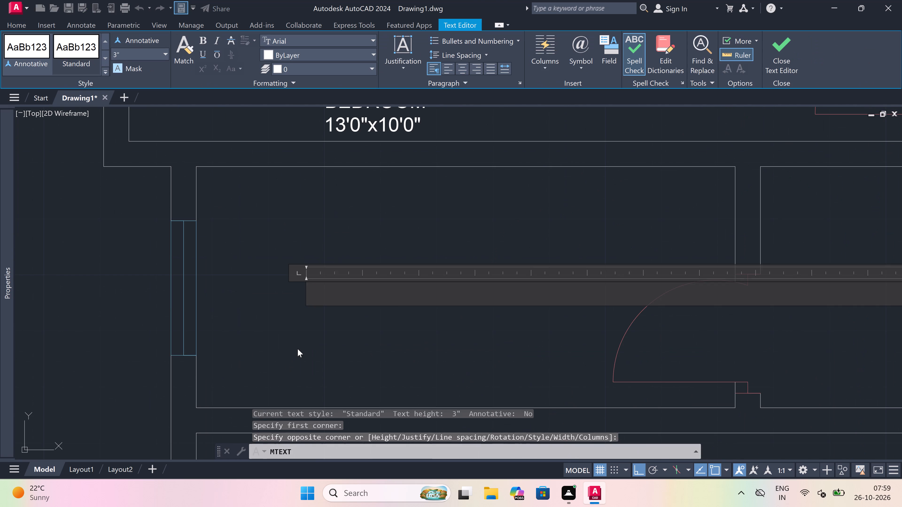
{"action": "type", "text": "TOILET"}
{"action": "key", "text": "Return"}
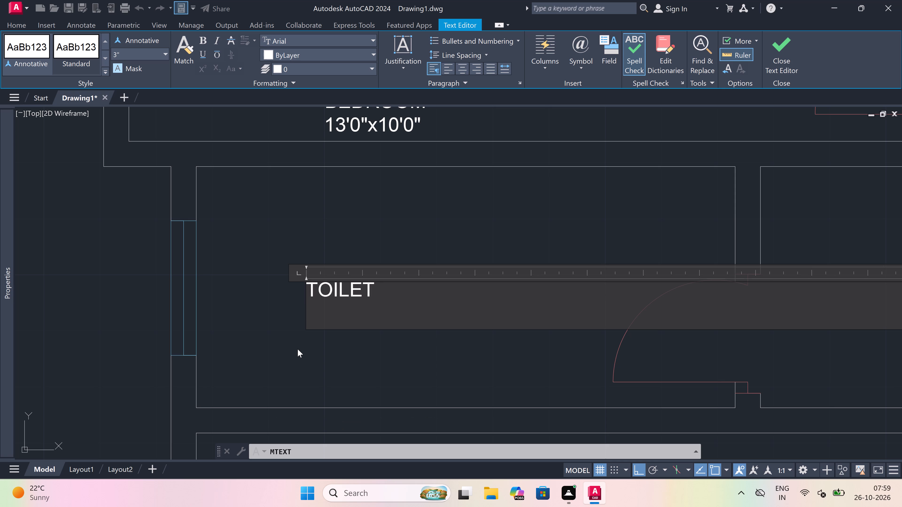
{"action": "type", "text": "6'0"}
{"action": "type", "text": "\"x3'7\""}
{"action": "left_click", "coordinate": [298, 348]}
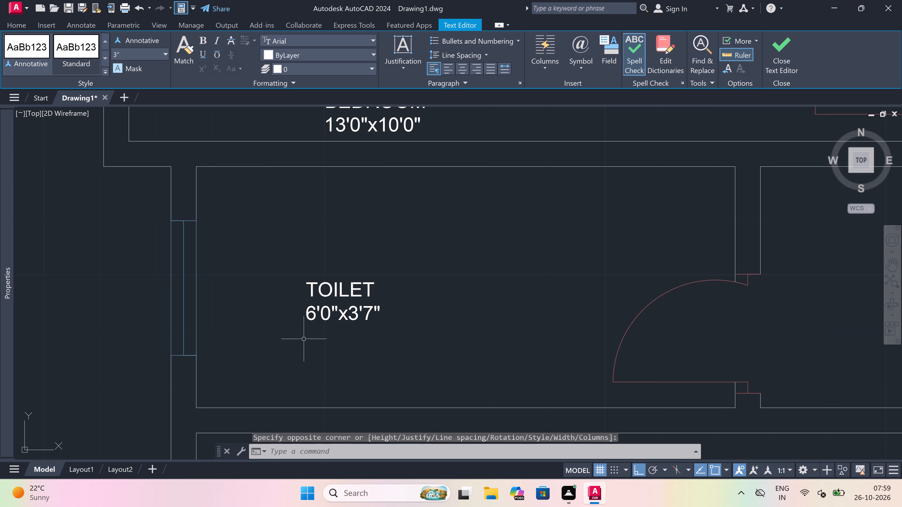
Add multiline text reading BEDROOM with 12'0"x10'6" on a second line near the north-west corner of the south-west room.
{"action": "scroll", "coordinate": [329, 311], "scroll_direction": "down", "scroll_amount": 6}
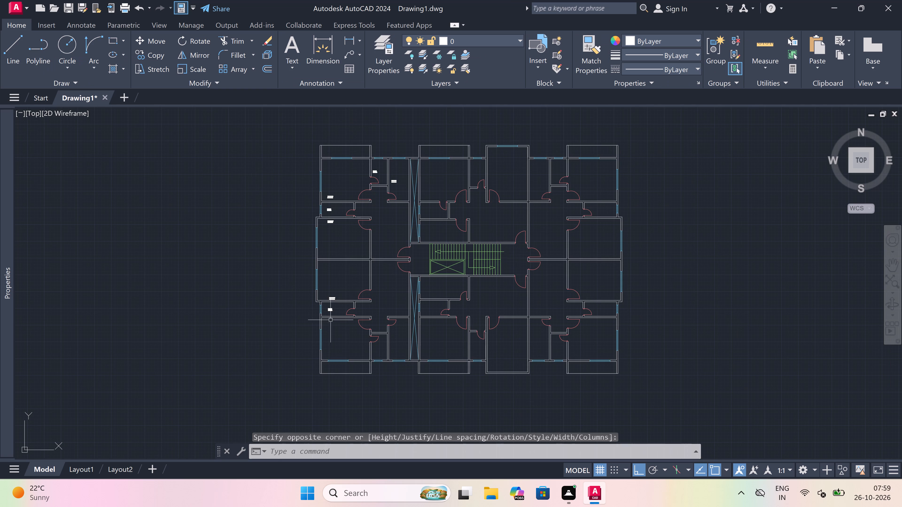
{"action": "scroll", "coordinate": [331, 332], "scroll_direction": "up", "scroll_amount": 3}
{"action": "scroll", "coordinate": [321, 289], "scroll_direction": "up", "scroll_amount": 2}
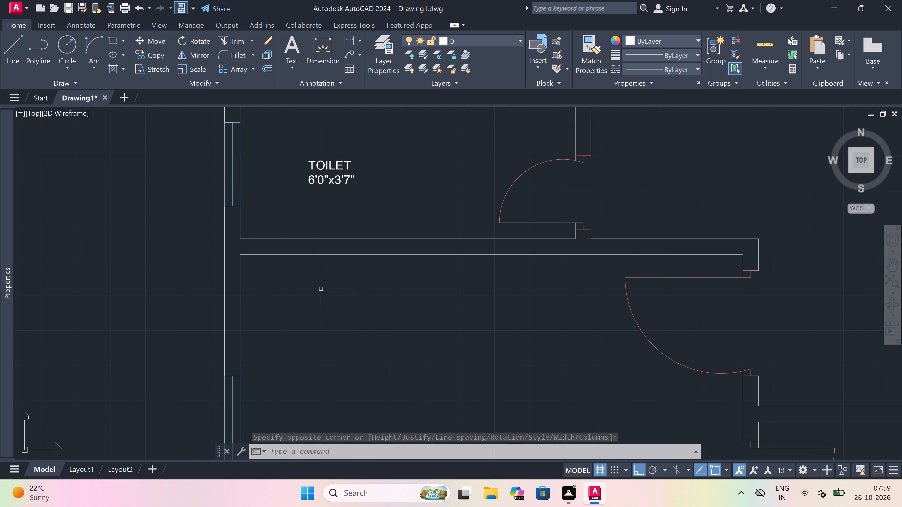
{"action": "key", "text": "space"}
{"action": "left_click_drag", "start_coordinate": [317, 286], "coordinate": [324, 285]}
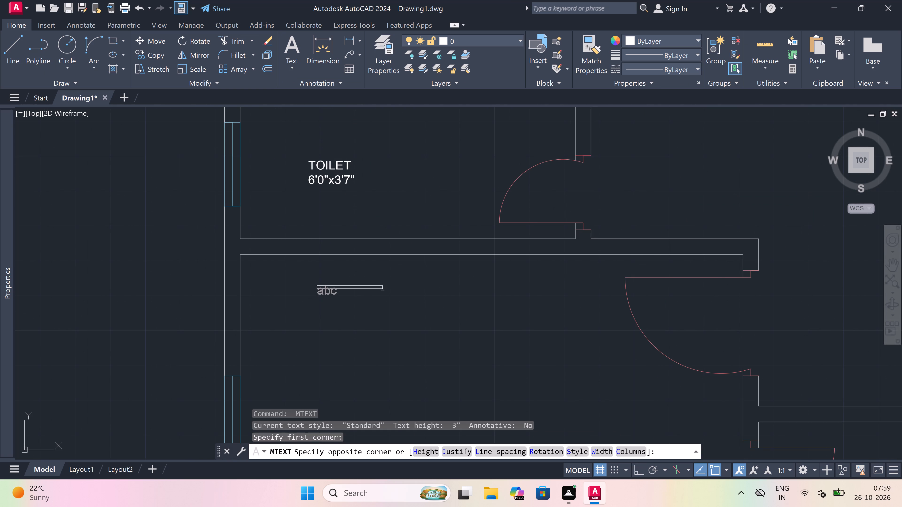
{"action": "left_click", "coordinate": [820, 295]}
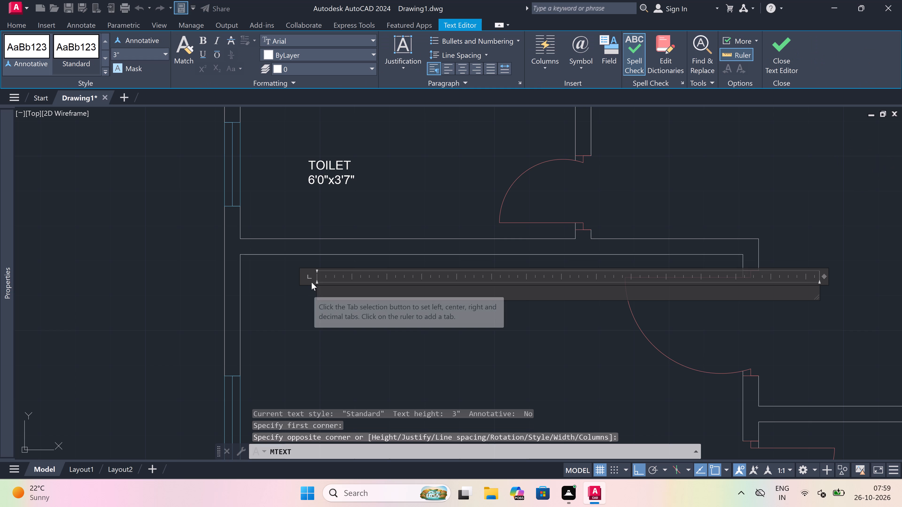
{"action": "type", "text": "BEDROOM"}
{"action": "key", "text": "Return"}
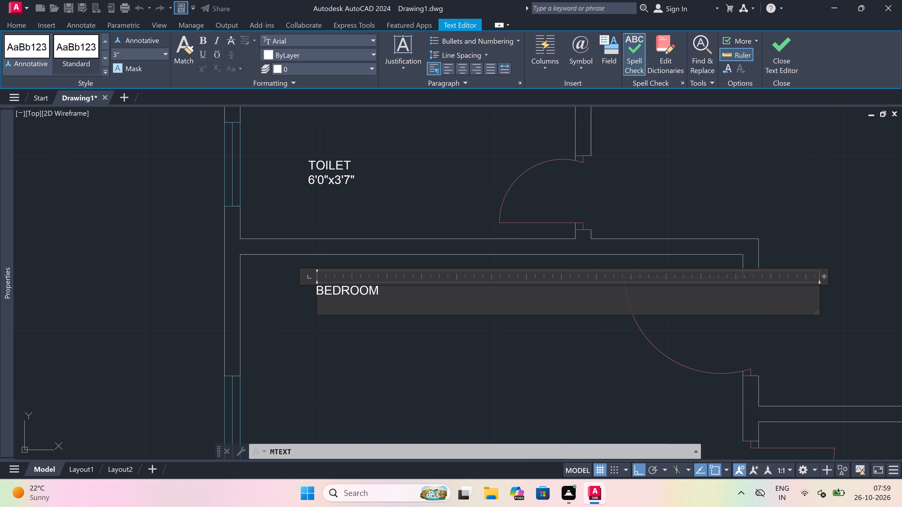
{"action": "type", "text": "12'0"}
{"action": "type", "text": "\"x"}
{"action": "type", "text": "10'6"}
{"action": "key", "text": "shift+quotedbl"}
{"action": "left_click", "coordinate": [300, 353]}
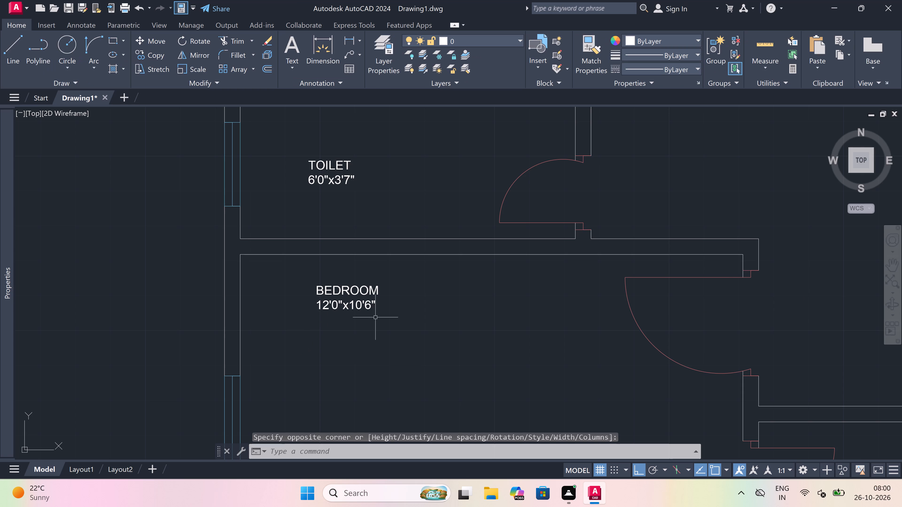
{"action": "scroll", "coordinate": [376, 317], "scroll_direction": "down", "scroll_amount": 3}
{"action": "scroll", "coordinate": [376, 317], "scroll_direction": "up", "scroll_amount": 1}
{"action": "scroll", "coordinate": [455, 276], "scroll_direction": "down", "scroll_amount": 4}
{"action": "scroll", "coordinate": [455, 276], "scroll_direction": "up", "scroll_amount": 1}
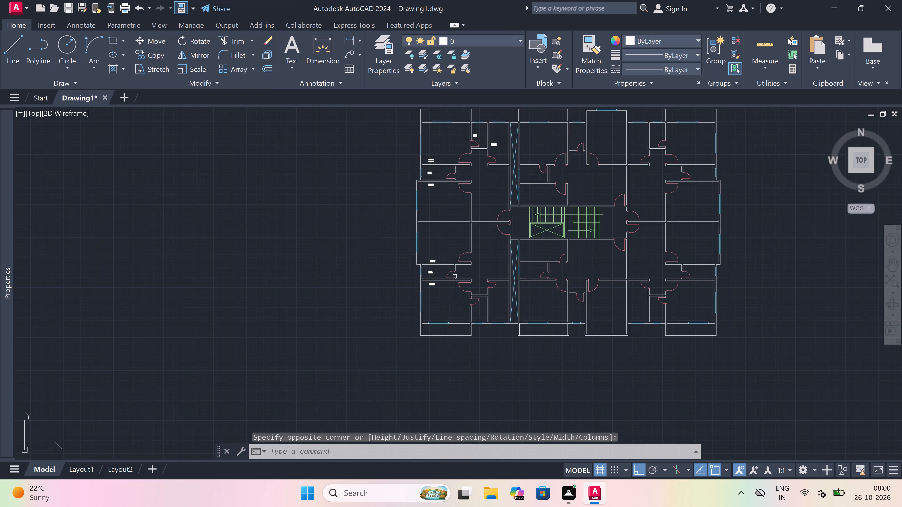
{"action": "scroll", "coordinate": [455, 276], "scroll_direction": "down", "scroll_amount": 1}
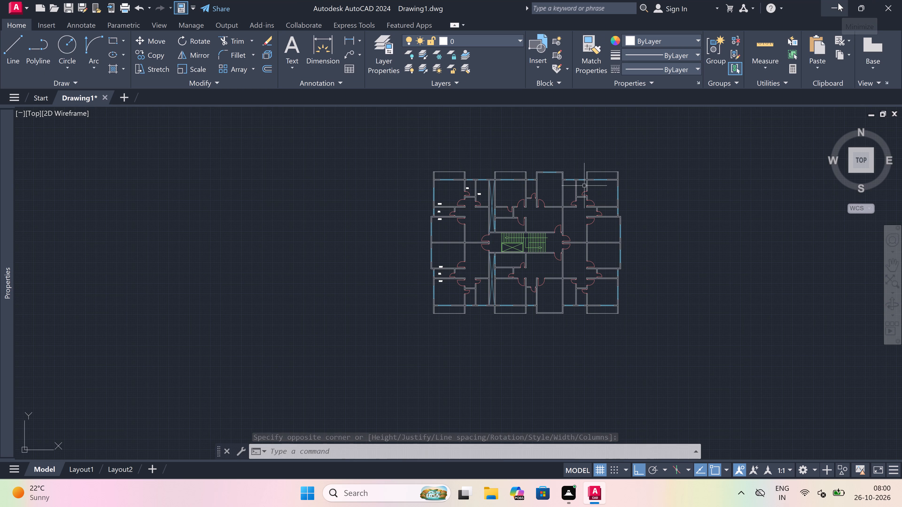
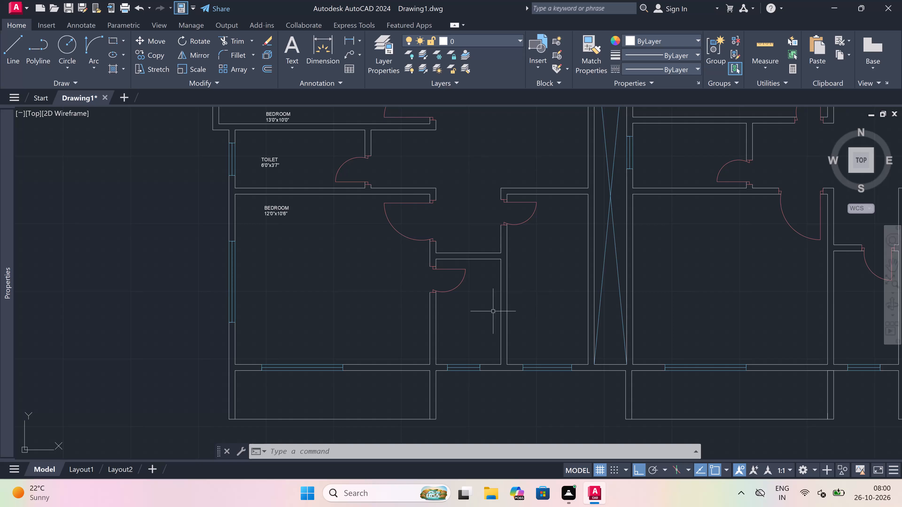
Add a multiline text label "TOILET 6'6"x4'0"" on two lines in the small room adjoining the lower-left flat's 12'0" bedroom.
{"action": "key", "text": "space"}
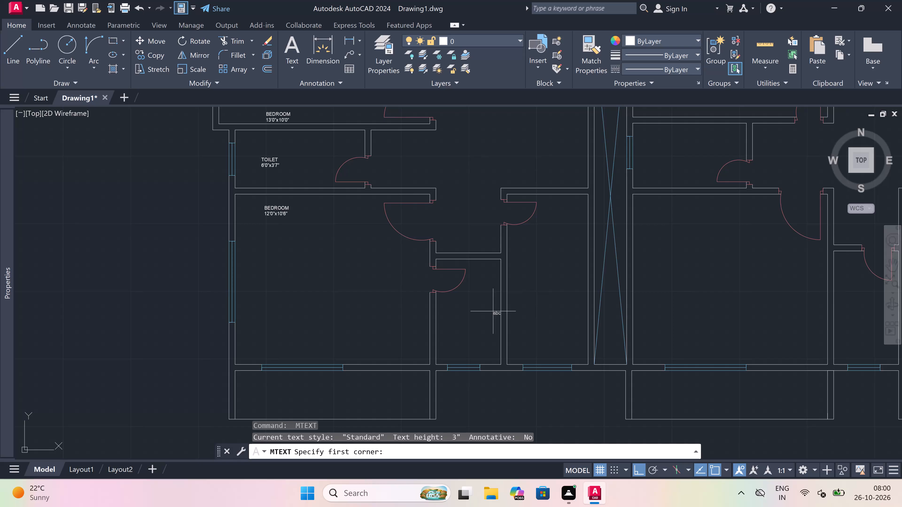
{"action": "scroll", "coordinate": [492, 315], "scroll_direction": "up", "scroll_amount": 1}
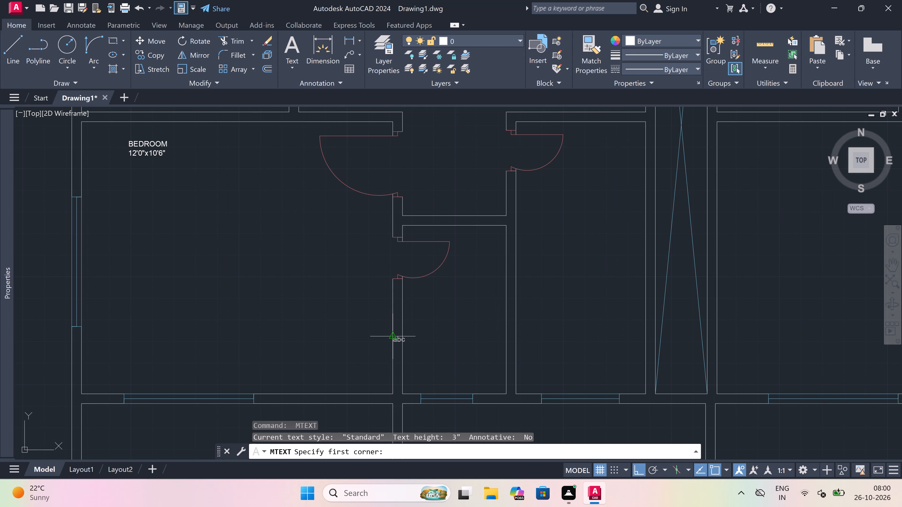
{"action": "left_click_drag", "start_coordinate": [423, 339], "coordinate": [431, 339]}
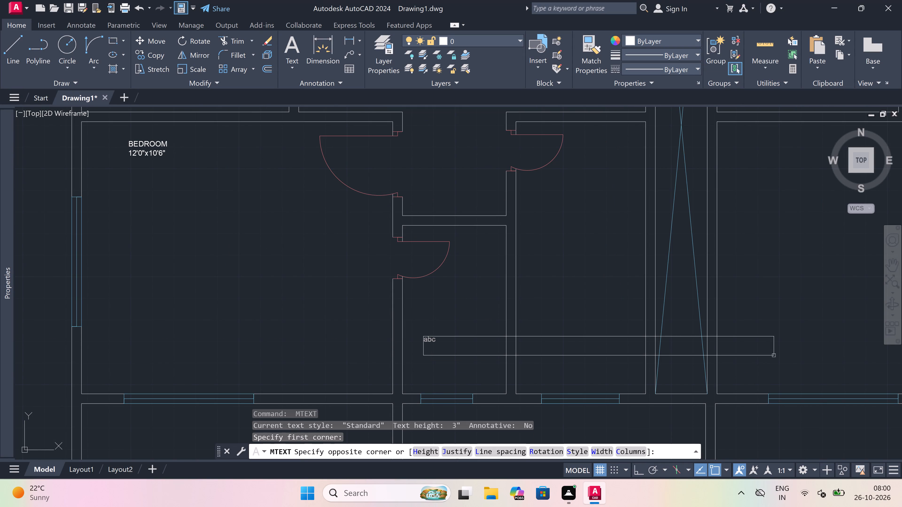
{"action": "left_click", "coordinate": [774, 355]}
{"action": "scroll", "coordinate": [493, 353], "scroll_direction": "up", "scroll_amount": 3}
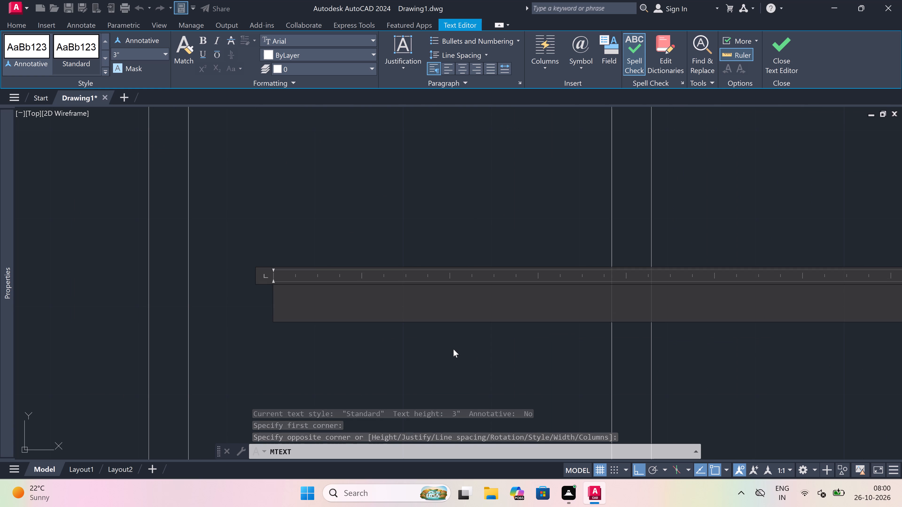
{"action": "type", "text": "TOILET"}
{"action": "key", "text": "Return"}
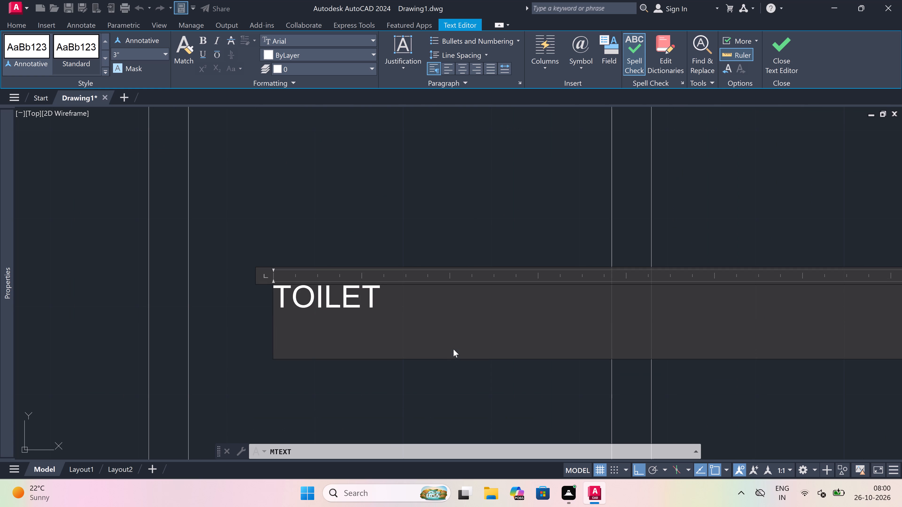
{"action": "type", "text": "6'6"}
{"action": "type", "text": "\"x"}
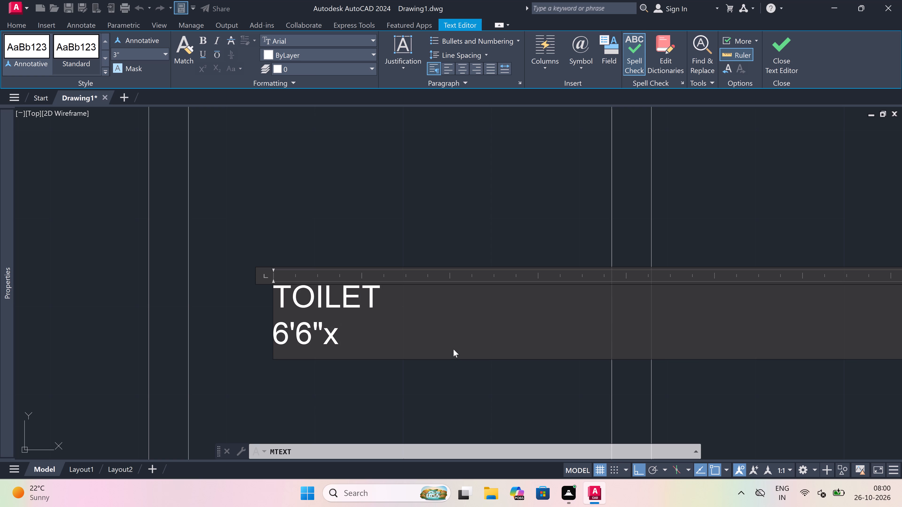
{"action": "type", "text": "4'0\""}
{"action": "left_click", "coordinate": [407, 385]}
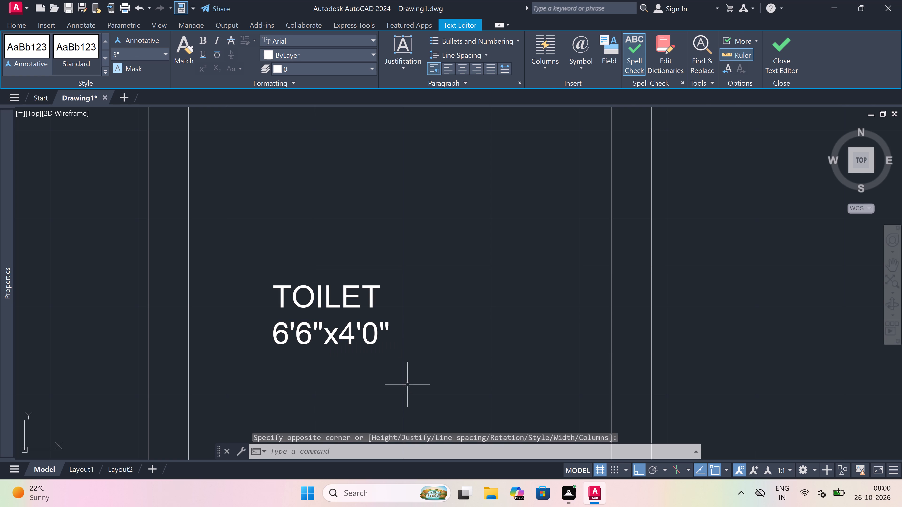
Add a two-line text label "KITCHEN 5'0"x10'6"" in the narrow room between the newly labelled toilet and the crossed shaft.
{"action": "scroll", "coordinate": [358, 287], "scroll_direction": "down", "scroll_amount": 6}
{"action": "scroll", "coordinate": [381, 274], "scroll_direction": "up", "scroll_amount": 3}
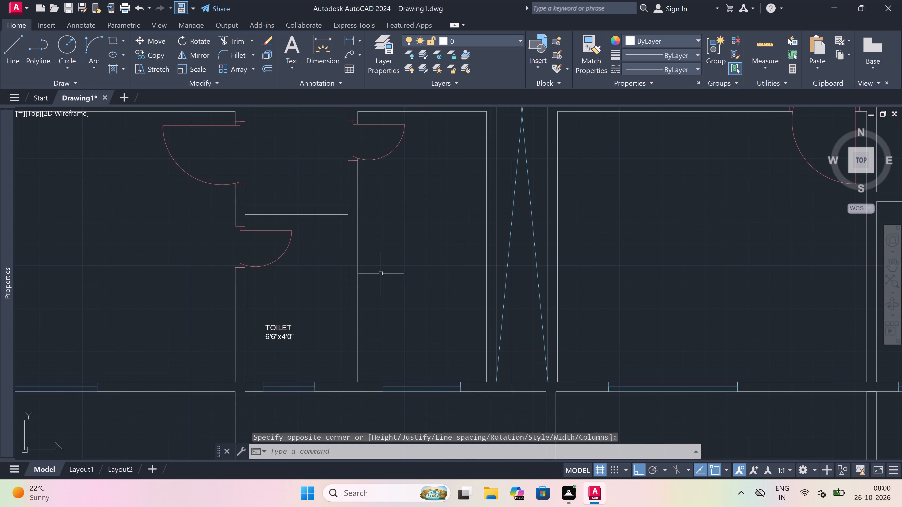
{"action": "key", "text": "space"}
{"action": "left_click_drag", "start_coordinate": [375, 267], "coordinate": [390, 266]}
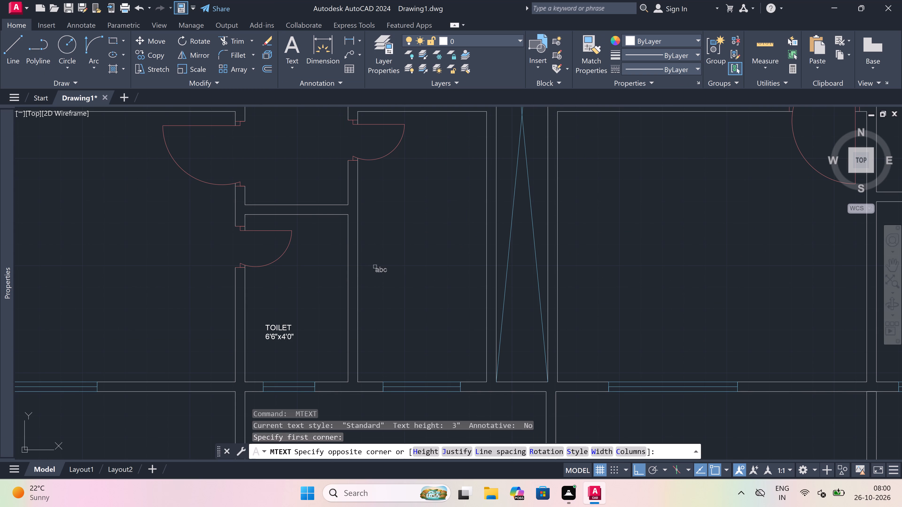
{"action": "left_click", "coordinate": [674, 261]}
{"action": "scroll", "coordinate": [450, 187], "scroll_direction": "up", "scroll_amount": 1}
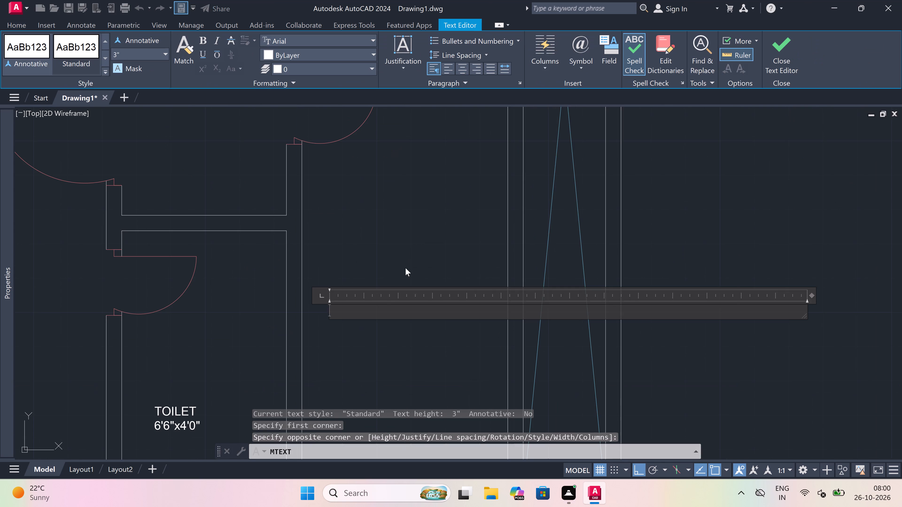
{"action": "scroll", "coordinate": [386, 303], "scroll_direction": "up", "scroll_amount": 1}
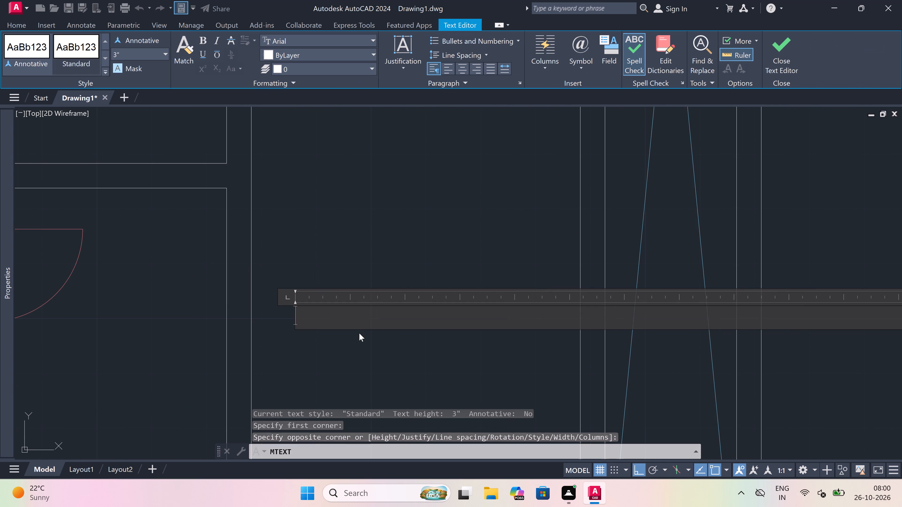
{"action": "type", "text": "KITCHEN"}
{"action": "key", "text": "Return"}
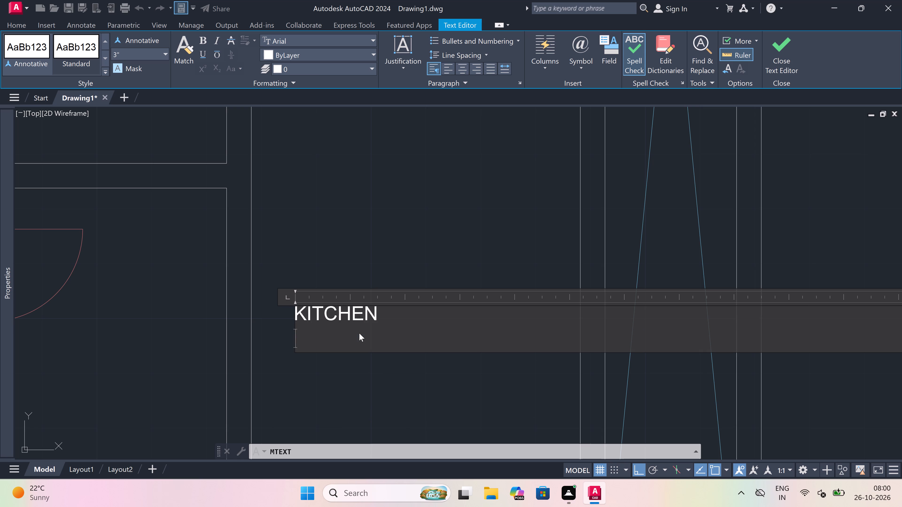
{"action": "key", "text": "5"}
{"action": "type", "text": "'0"}
{"action": "type", "text": "\"x"}
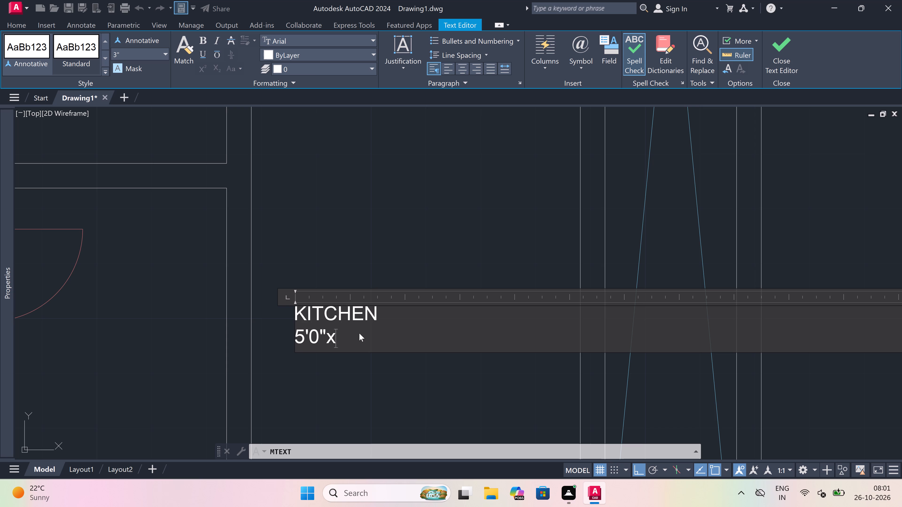
{"action": "type", "text": "10'6"}
{"action": "key", "text": "shift+quotedbl"}
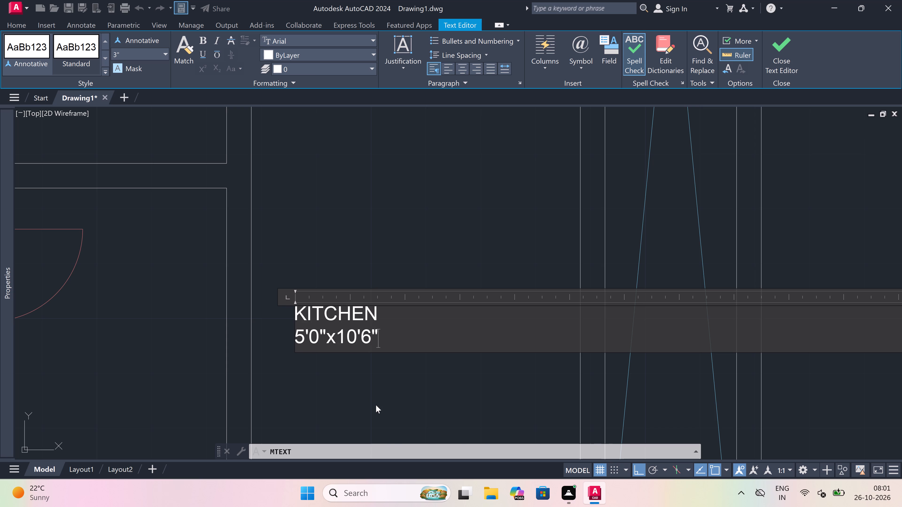
{"action": "left_click", "coordinate": [376, 405]}
Add a two-line text label "DRAWING / DINING 10'6"x14'0"" in the lower-left flat's hall beside the 13'0"x10'0" bedroom.
{"action": "scroll", "coordinate": [371, 357], "scroll_direction": "down", "scroll_amount": 6}
{"action": "scroll", "coordinate": [371, 357], "scroll_direction": "up", "scroll_amount": 4}
{"action": "scroll", "coordinate": [371, 357], "scroll_direction": "down", "scroll_amount": 2}
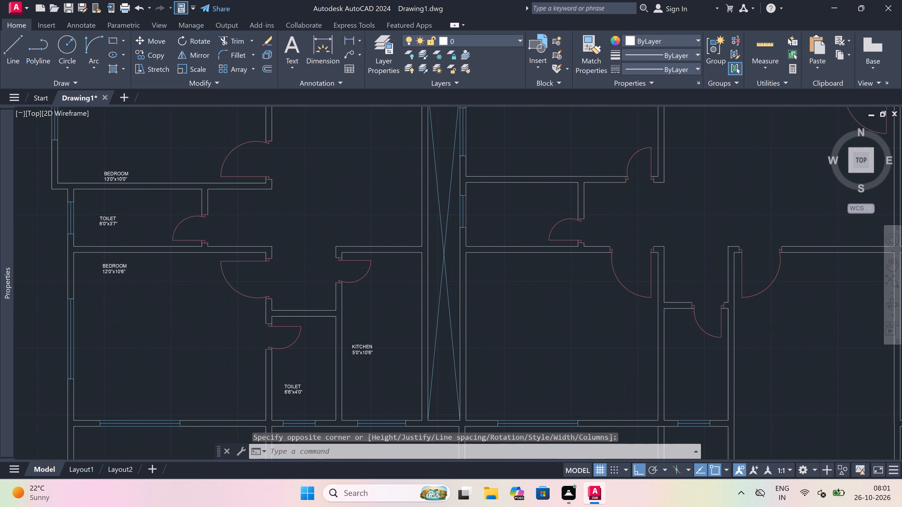
{"action": "scroll", "coordinate": [371, 357], "scroll_direction": "down", "scroll_amount": 1}
{"action": "scroll", "coordinate": [376, 327], "scroll_direction": "down", "scroll_amount": 1}
{"action": "scroll", "coordinate": [364, 285], "scroll_direction": "up", "scroll_amount": 3}
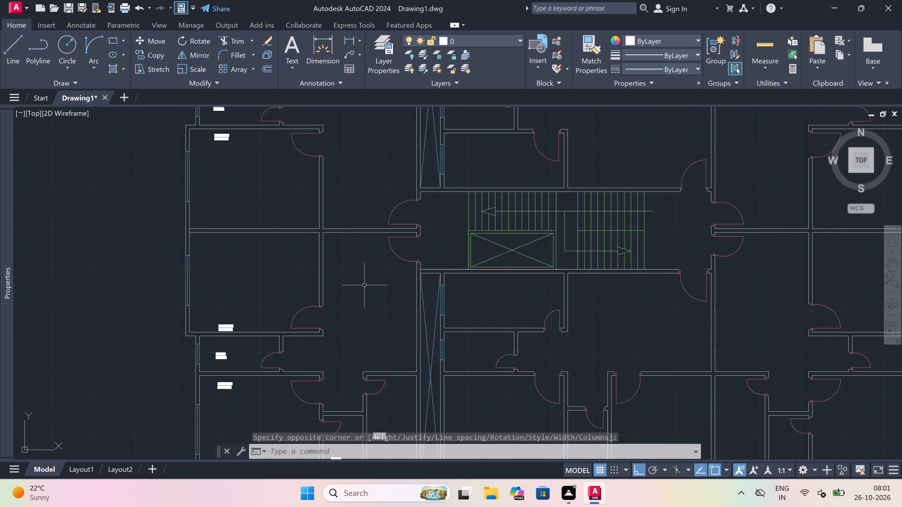
{"action": "key", "text": "space"}
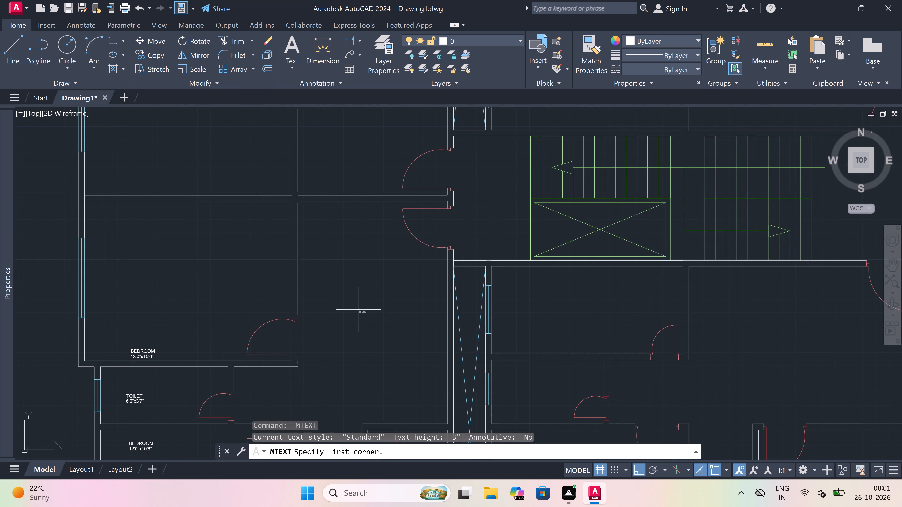
{"action": "left_click_drag", "start_coordinate": [317, 303], "coordinate": [345, 307]}
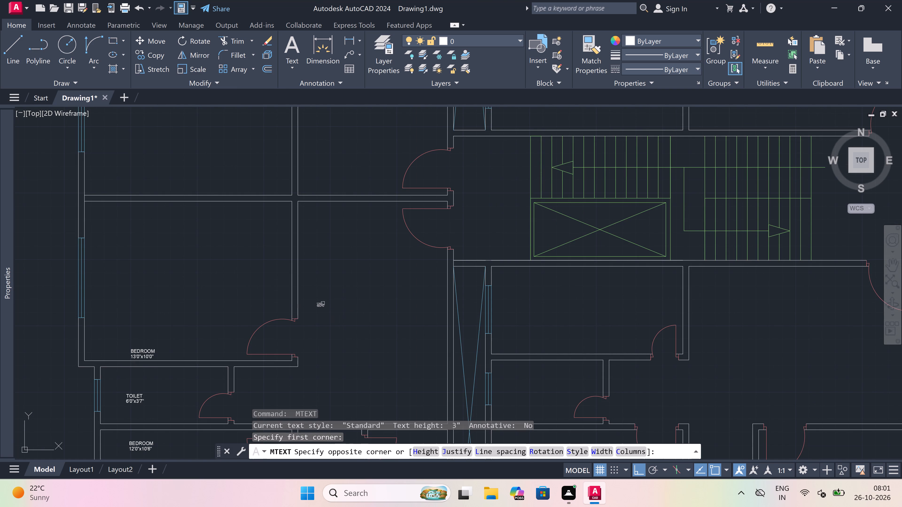
{"action": "left_click", "coordinate": [661, 322]}
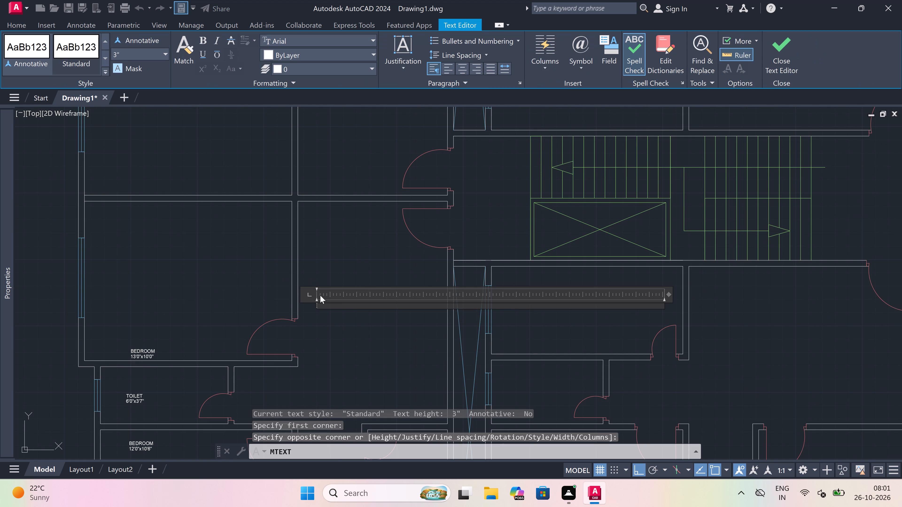
{"action": "scroll", "coordinate": [320, 295], "scroll_direction": "up", "scroll_amount": 2}
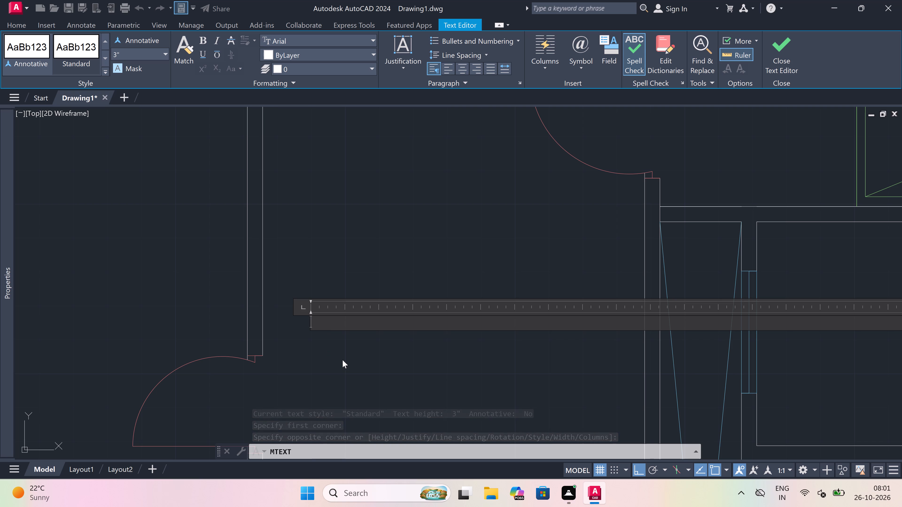
{"action": "type", "text": "DRAWING"}
{"action": "key", "text": "space"}
{"action": "type", "text": "/"}
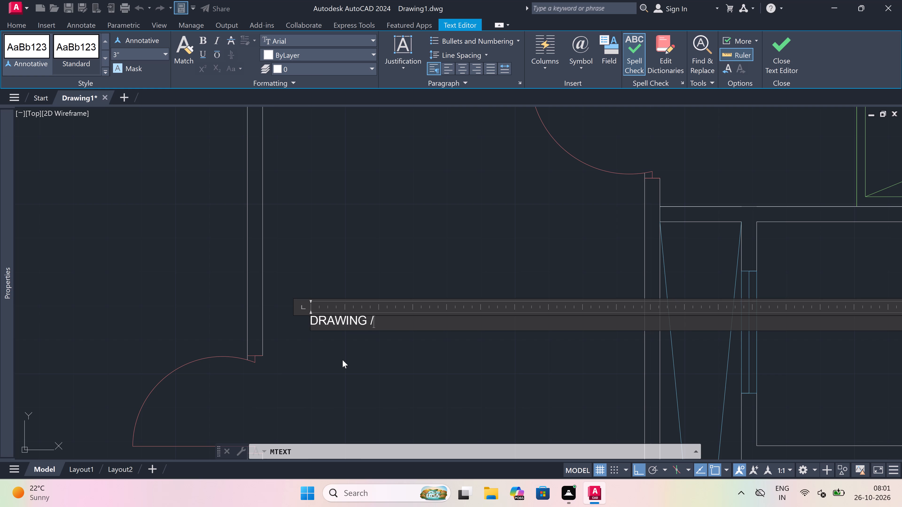
{"action": "key", "text": "space"}
{"action": "type", "text": "DINING"}
{"action": "key", "text": "space"}
{"action": "key", "text": "Return"}
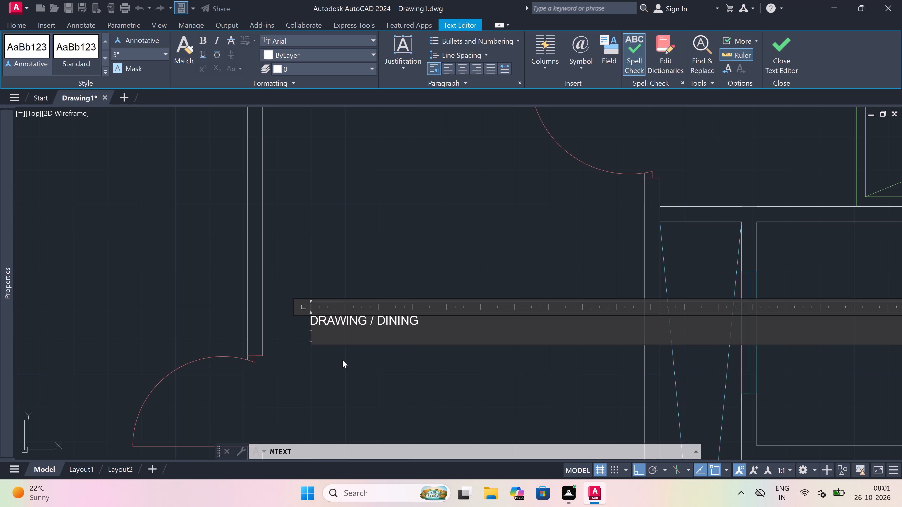
{"action": "type", "text": "10'"}
{"action": "key", "text": "6"}
{"action": "type", "text": "\"x"}
{"action": "type", "text": "14'0"}
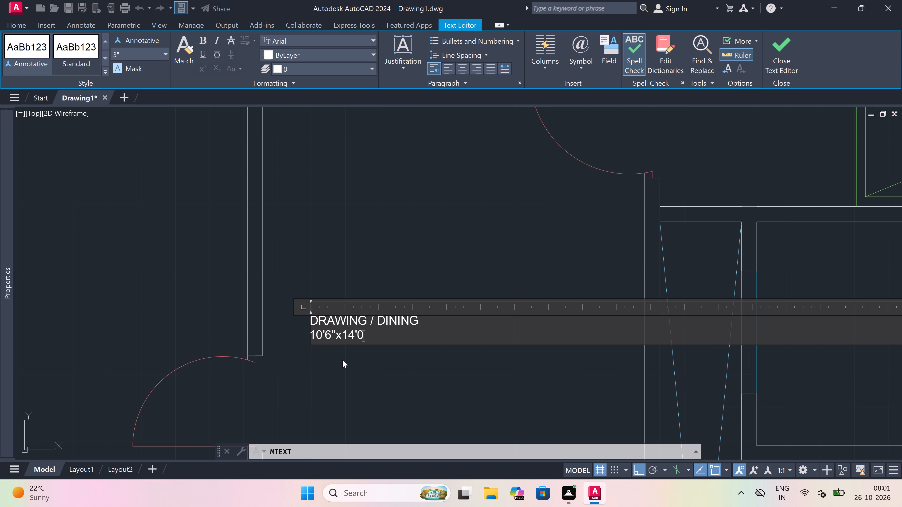
{"action": "key", "text": "shift+quotedbl"}
{"action": "left_click", "coordinate": [343, 359]}
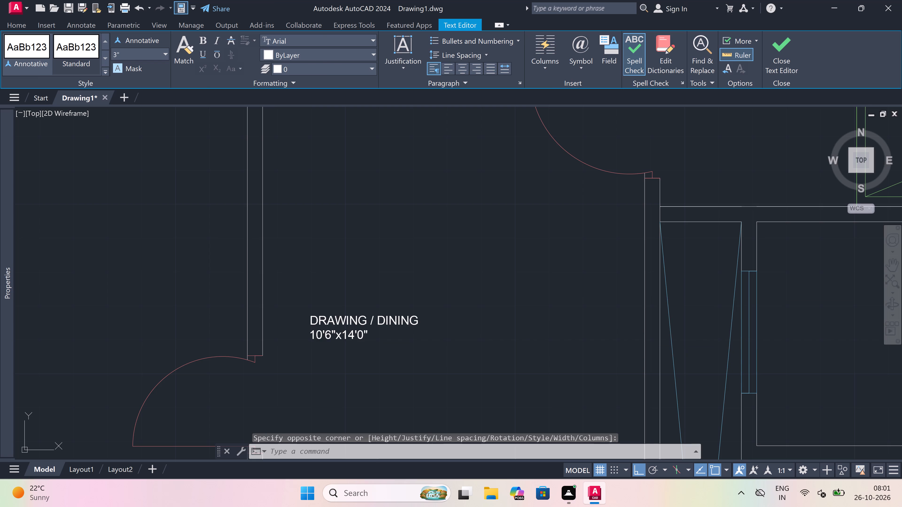
Add a two-line text label "DRAWING / DINING 10'6"x14'0"" in the upper-left flat's hall beside the 13'0"x10'0" bedroom.
{"action": "scroll", "coordinate": [344, 358], "scroll_direction": "down", "scroll_amount": 5}
{"action": "scroll", "coordinate": [347, 276], "scroll_direction": "up", "scroll_amount": 2}
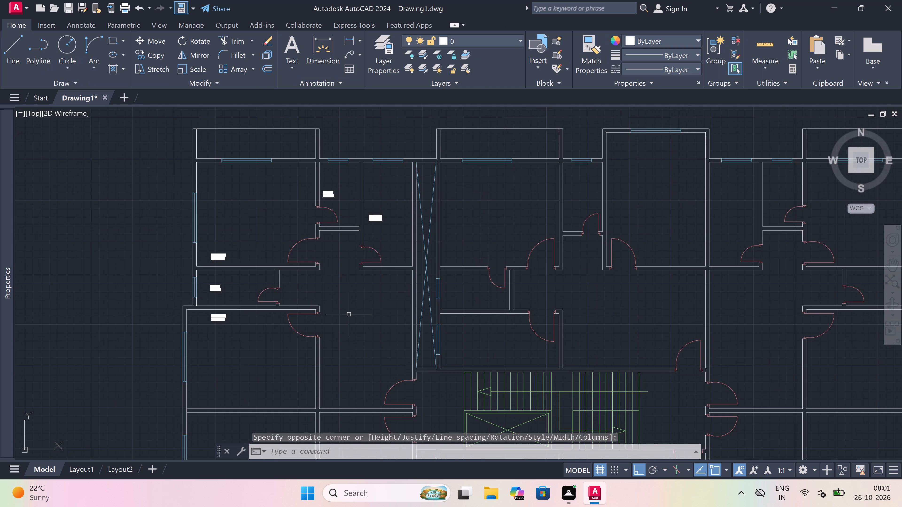
{"action": "scroll", "coordinate": [349, 314], "scroll_direction": "up", "scroll_amount": 1}
{"action": "key", "text": "space"}
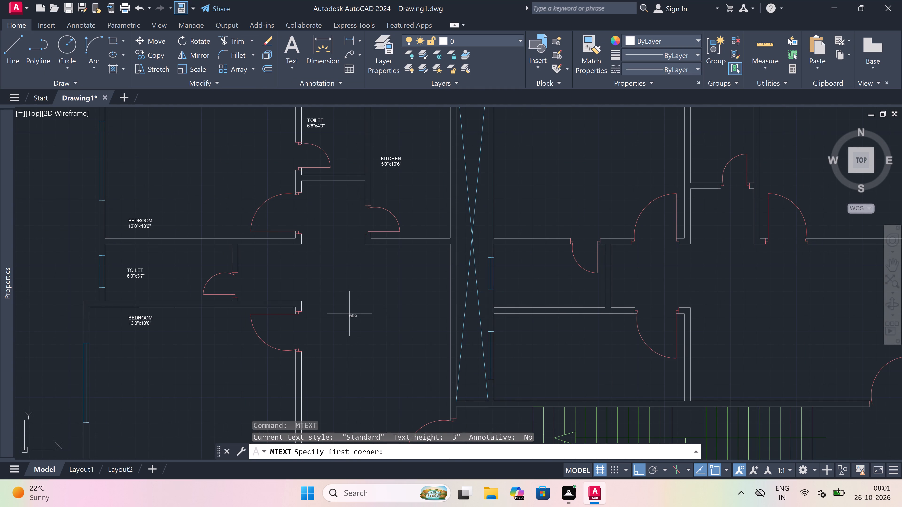
{"action": "left_click_drag", "start_coordinate": [327, 332], "coordinate": [329, 332]}
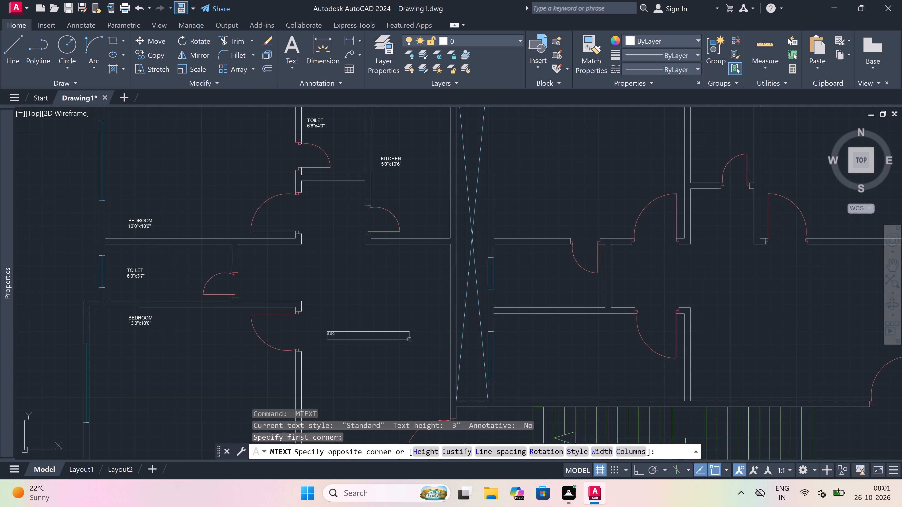
{"action": "left_click", "coordinate": [653, 346]}
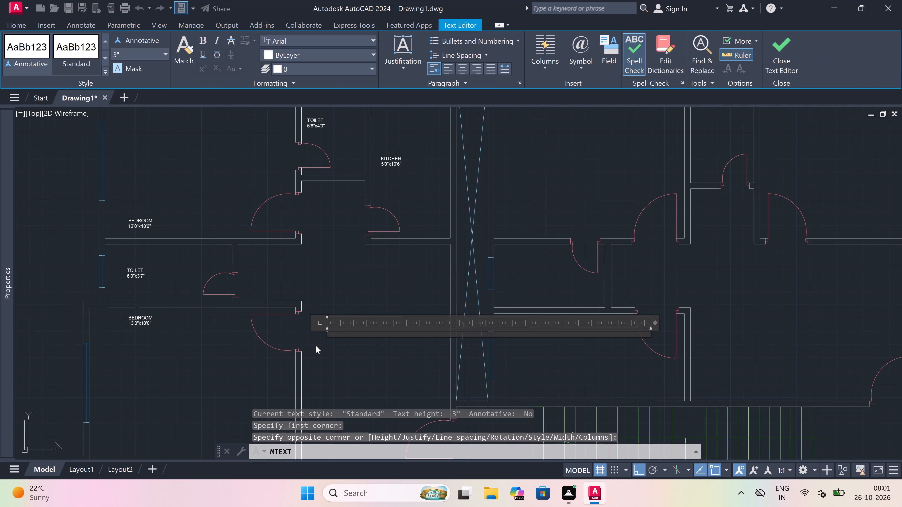
{"action": "scroll", "coordinate": [316, 345], "scroll_direction": "up", "scroll_amount": 3}
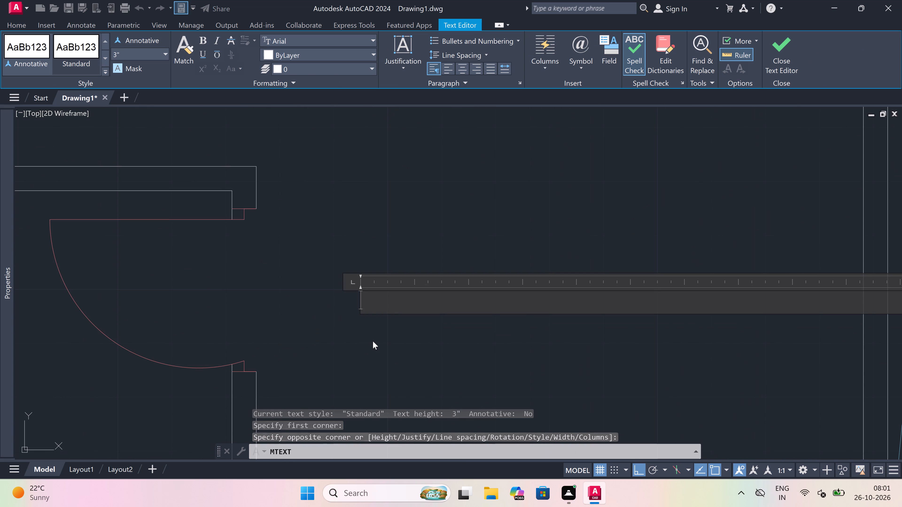
{"action": "type", "text": "DRAWING"}
{"action": "key", "text": "space"}
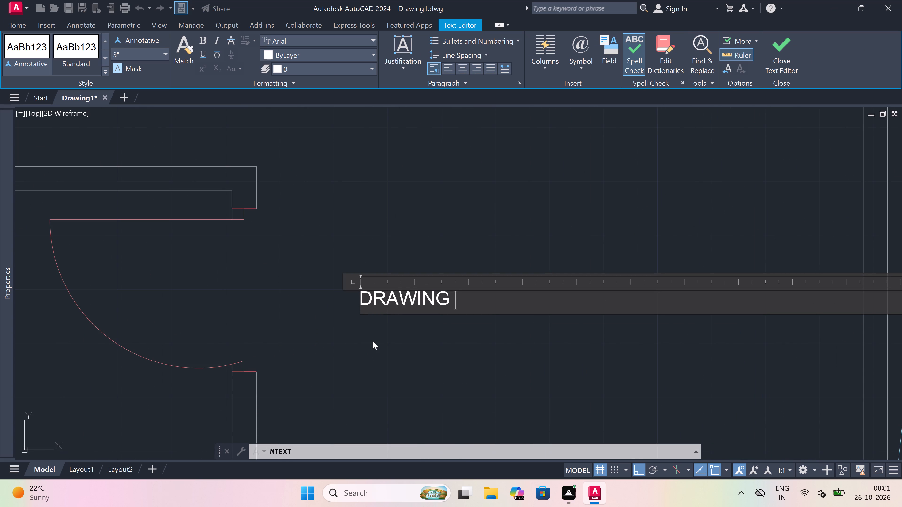
{"action": "type", "text": "/"}
{"action": "key", "text": "space"}
{"action": "type", "text": "DINING"}
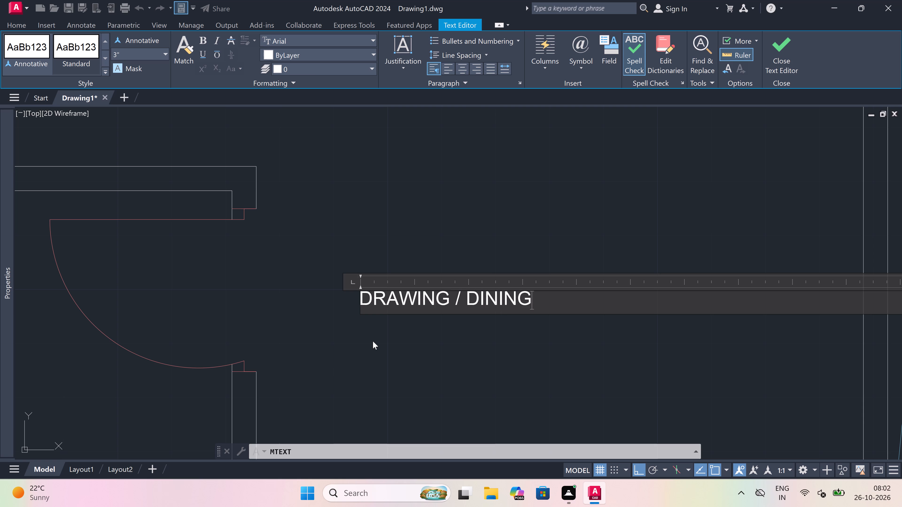
{"action": "key", "text": "space"}
{"action": "key", "text": "Return"}
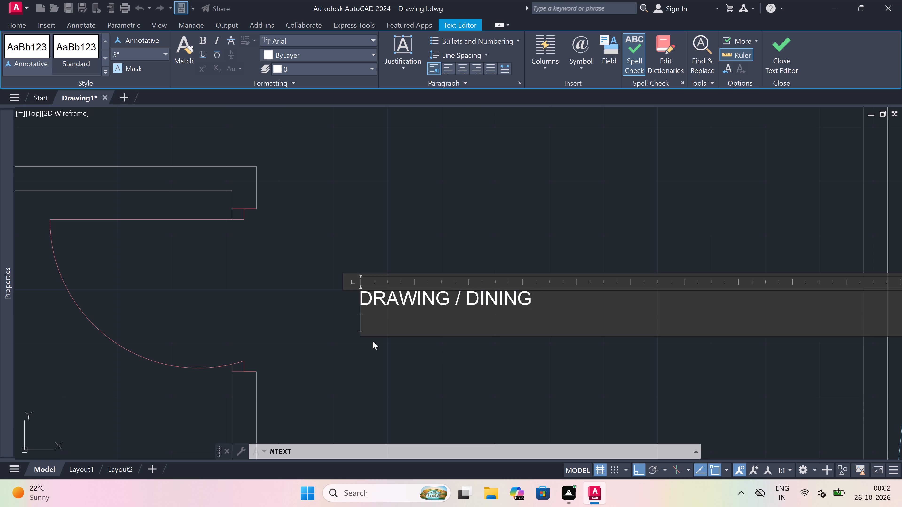
{"action": "type", "text": "10'"}
{"action": "key", "text": "6"}
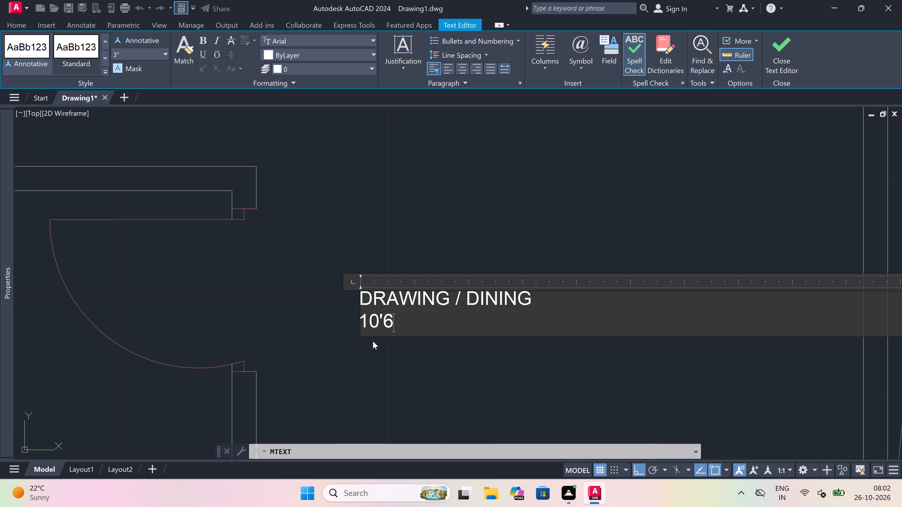
{"action": "type", "text": "\"x"}
{"action": "type", "text": "14'0\""}
{"action": "left_click", "coordinate": [379, 352]}
Add a two-line text label "BEDROOM 12'0"x10'6"" in the upper middle flat's room across the crossed shaft from the 5'0"x10'6" kitchen.
{"action": "scroll", "coordinate": [385, 300], "scroll_direction": "down", "scroll_amount": 8}
{"action": "scroll", "coordinate": [402, 286], "scroll_direction": "up", "scroll_amount": 3}
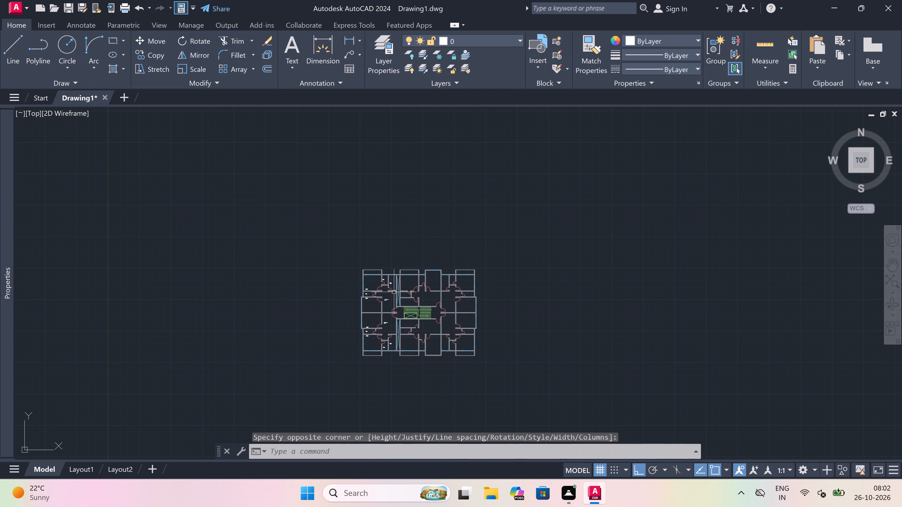
{"action": "scroll", "coordinate": [421, 297], "scroll_direction": "up", "scroll_amount": 3}
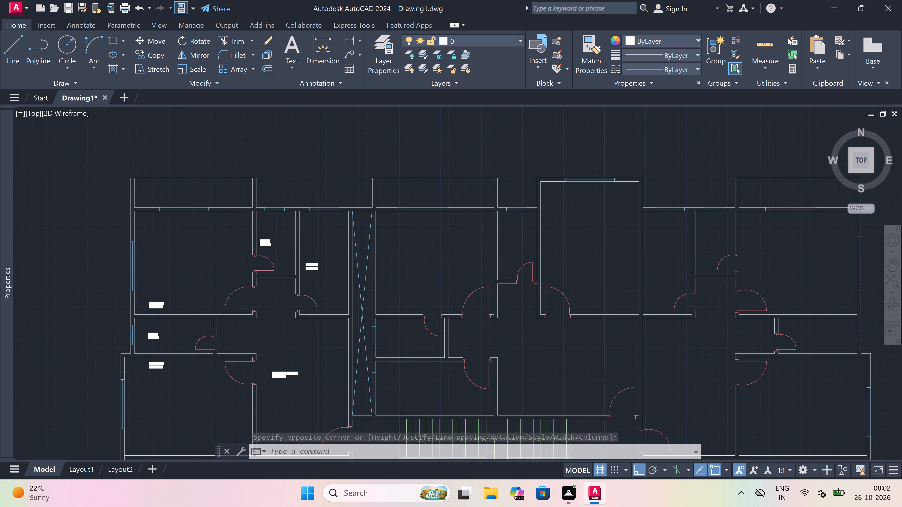
{"action": "key", "text": "space"}
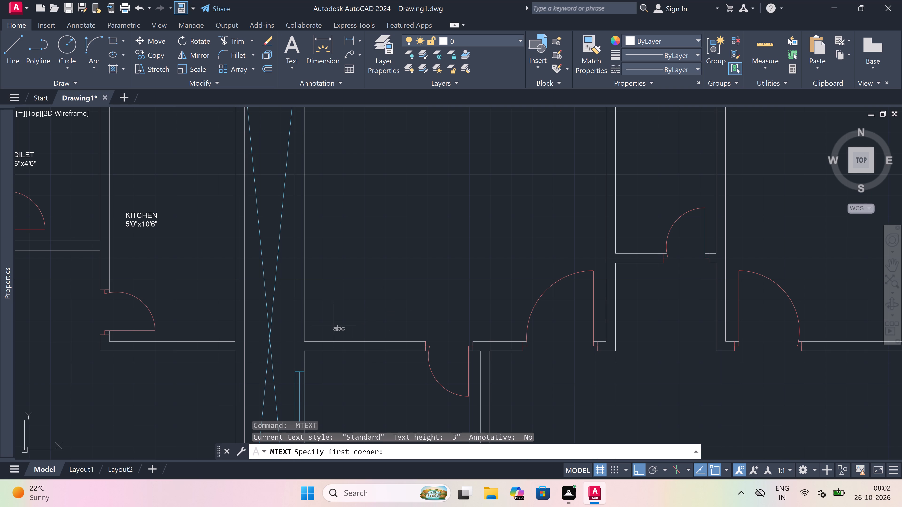
{"action": "left_click_drag", "start_coordinate": [320, 318], "coordinate": [332, 319]}
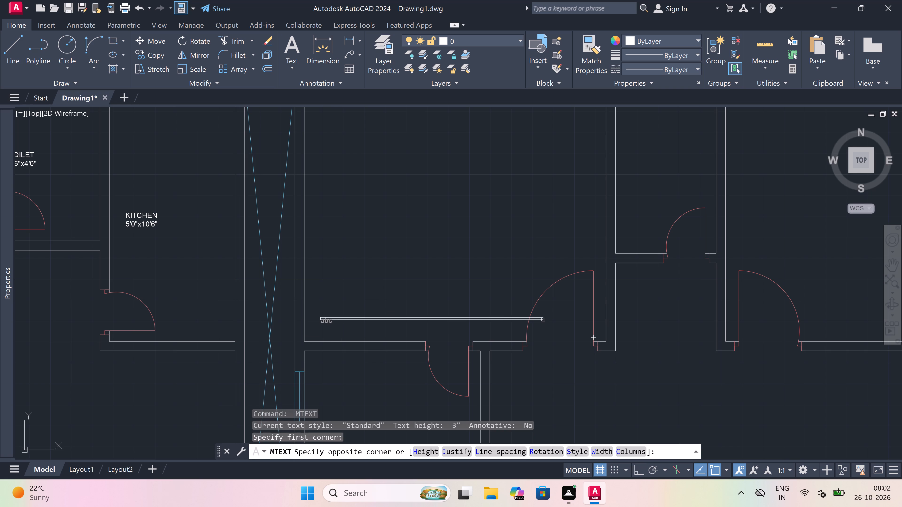
{"action": "left_click", "coordinate": [549, 315]}
{"action": "scroll", "coordinate": [342, 325], "scroll_direction": "up", "scroll_amount": 2}
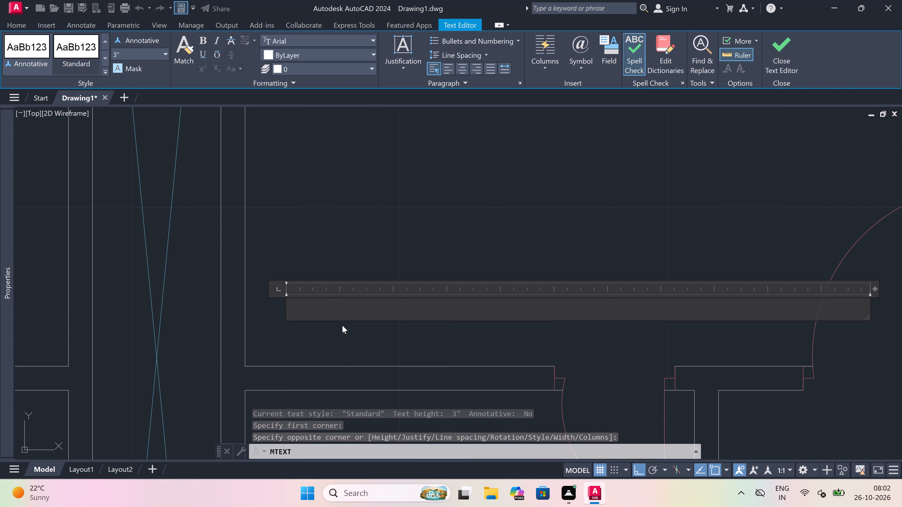
{"action": "type", "text": "BEDROOM"}
{"action": "key", "text": "Return"}
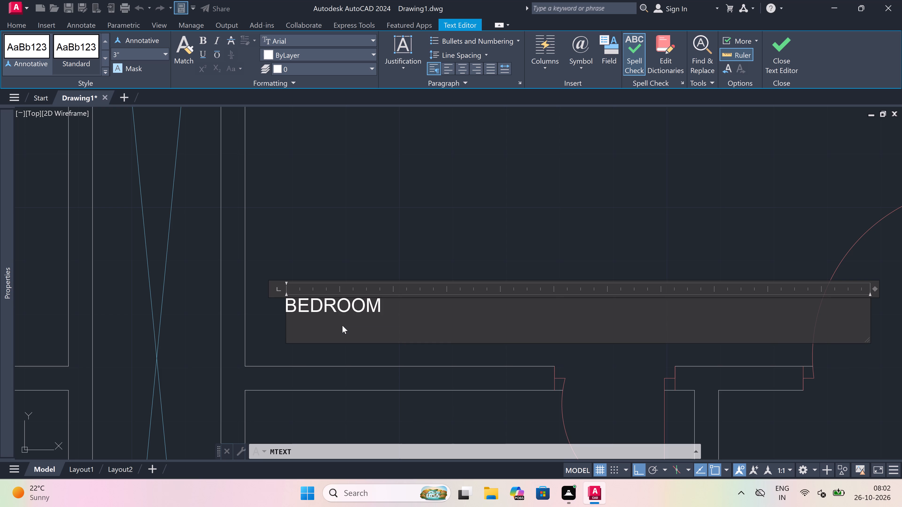
{"action": "type", "text": "12'0"}
{"action": "type", "text": "\"x"}
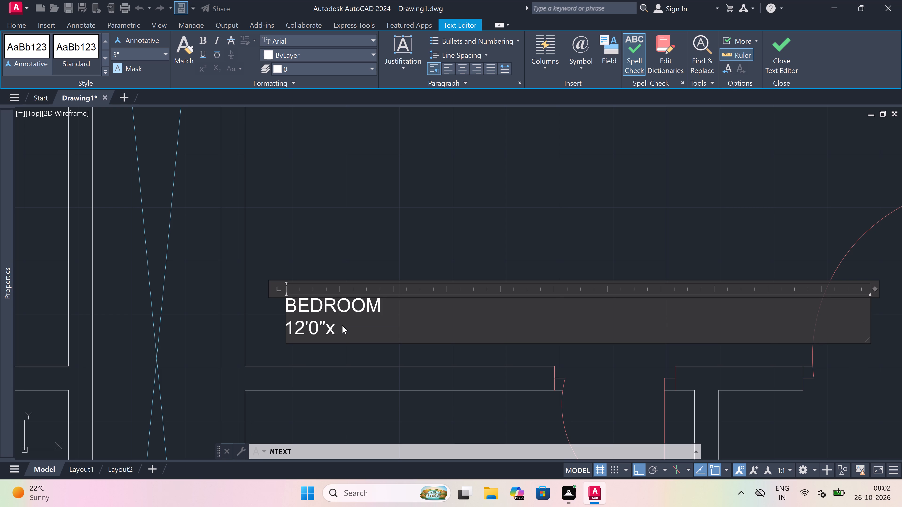
{"action": "type", "text": "10'6"}
{"action": "key", "text": "shift+quotedbl"}
{"action": "left_click", "coordinate": [398, 264]}
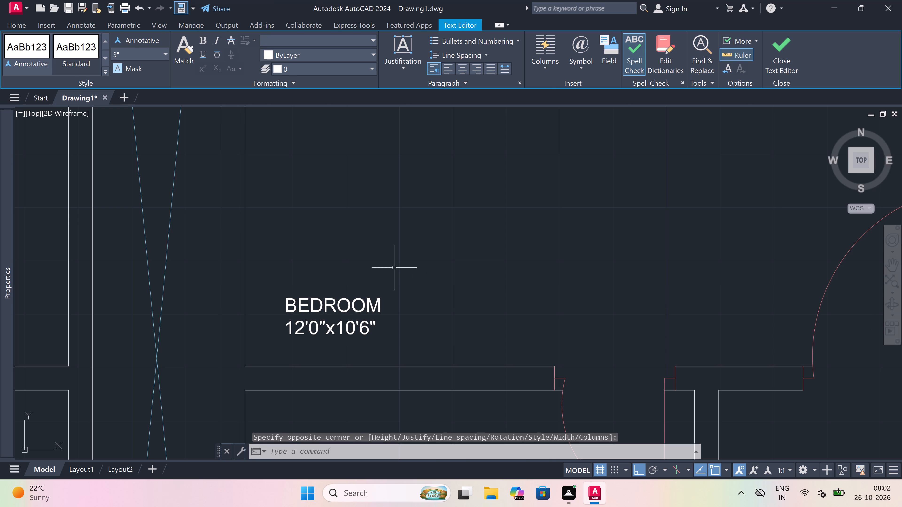
Add a two-line text label "TOILET 7'0"x4'0"" in the small room directly below the newly labelled 12'0"x10'6" bedroom.
{"action": "scroll", "coordinate": [376, 278], "scroll_direction": "down", "scroll_amount": 4}
{"action": "scroll", "coordinate": [385, 341], "scroll_direction": "up", "scroll_amount": 3}
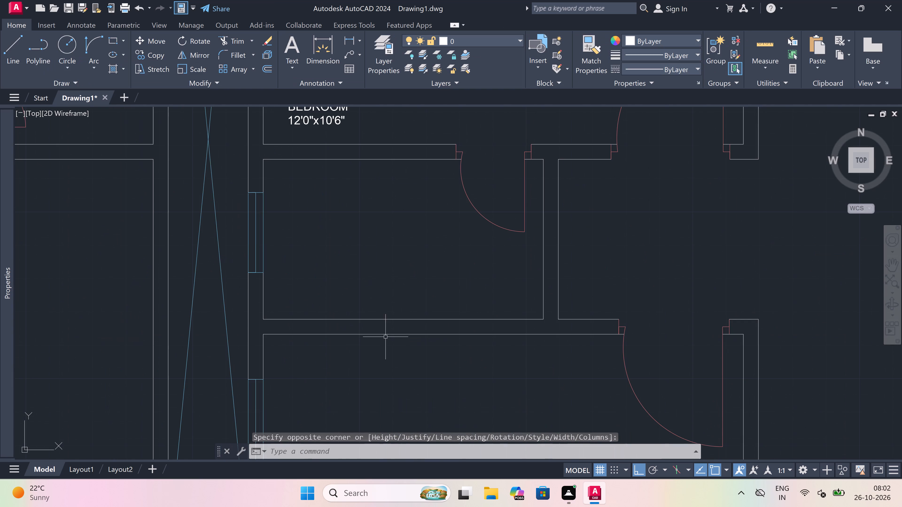
{"action": "key", "text": "space"}
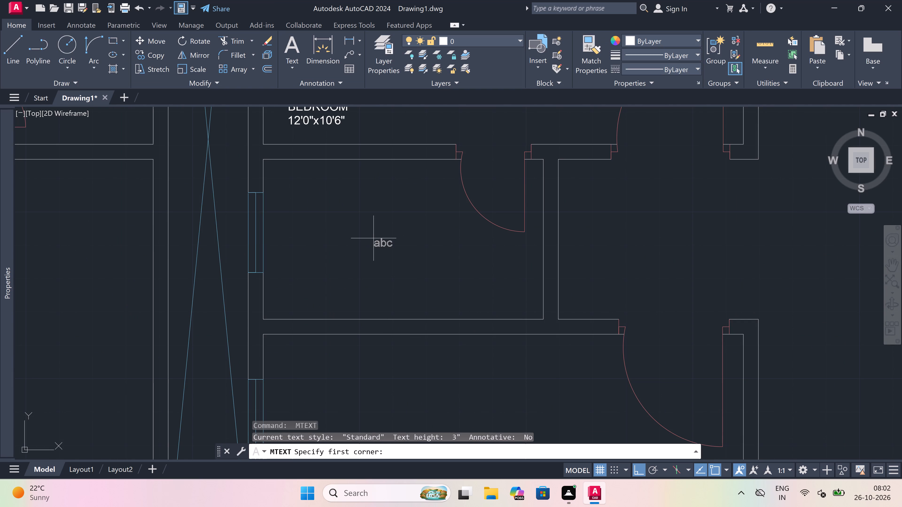
{"action": "left_click_drag", "start_coordinate": [314, 255], "coordinate": [319, 255]}
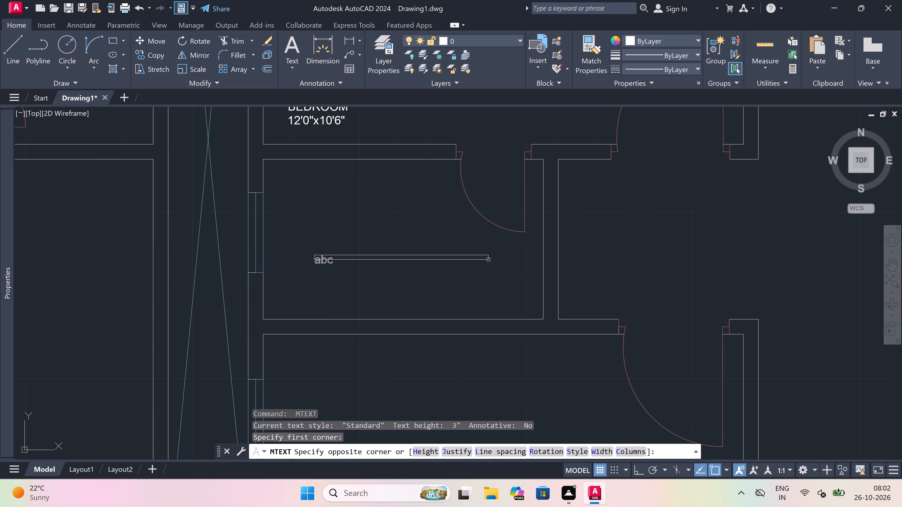
{"action": "left_click", "coordinate": [683, 266]}
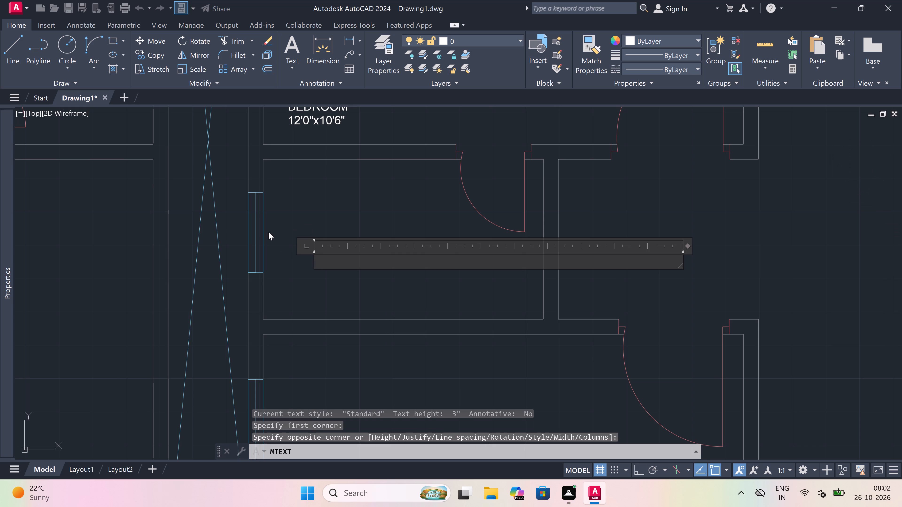
{"action": "scroll", "coordinate": [319, 268], "scroll_direction": "up", "scroll_amount": 1}
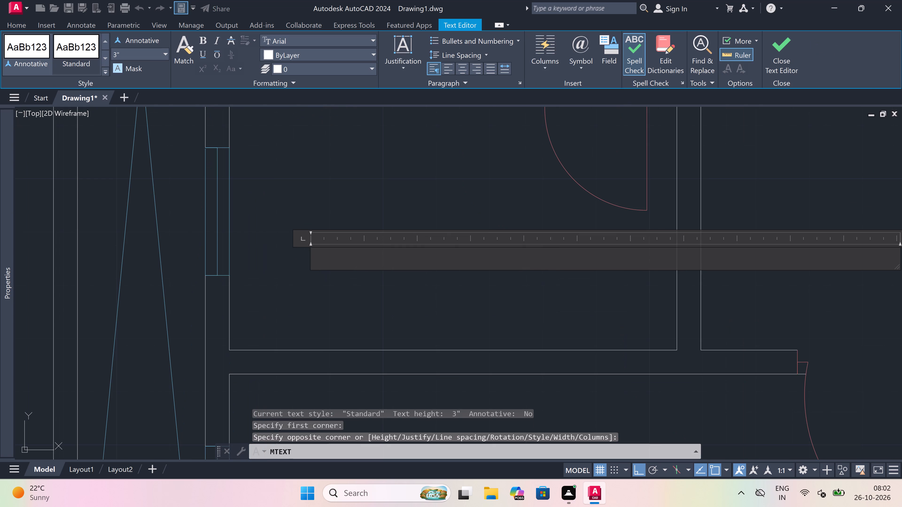
{"action": "type", "text": "TOILET"}
{"action": "key", "text": "Return"}
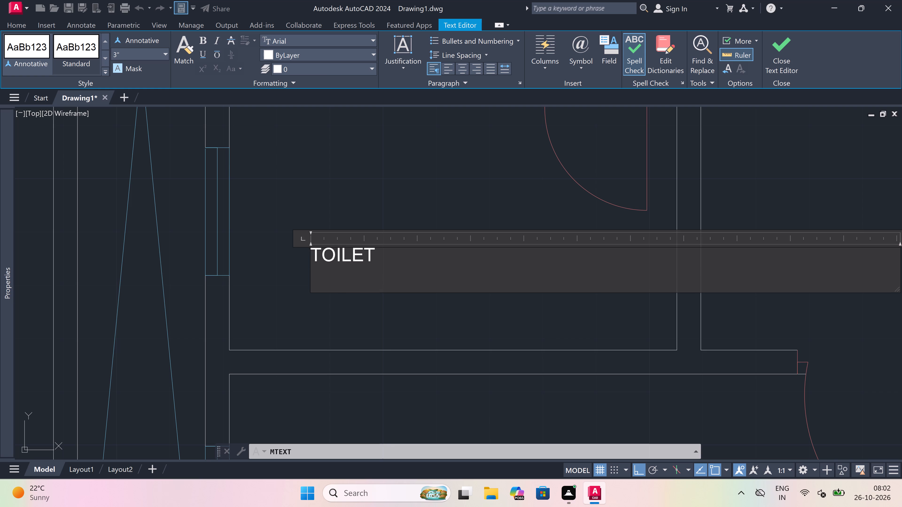
{"action": "type", "text": "7'0"}
{"action": "type", "text": "\"x"}
{"action": "type", "text": "4'0"}
{"action": "key", "text": "shift+quotedbl"}
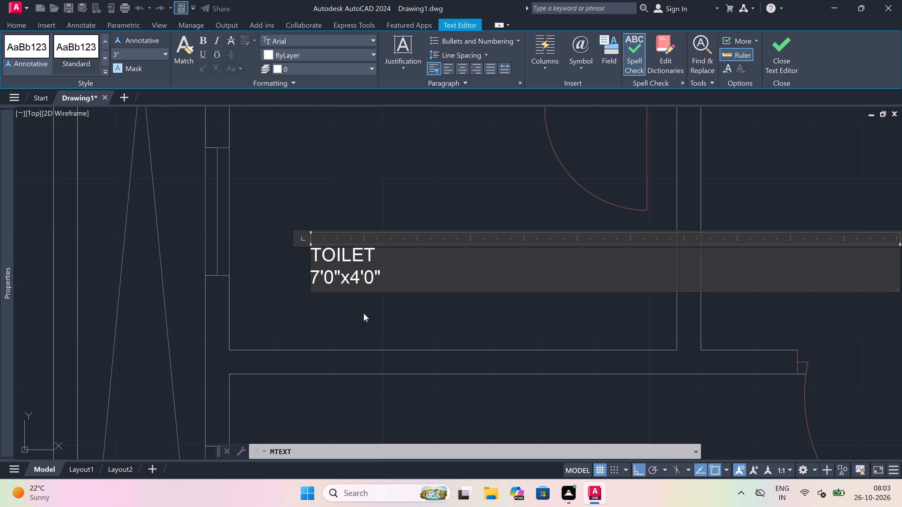
{"action": "left_click", "coordinate": [366, 311]}
Add a two-line text label "KITCHEN 12'0"x5'6"" in the upper middle flat's room between the 7'0"x4'0" toilet and the staircase.
{"action": "scroll", "coordinate": [368, 264], "scroll_direction": "down", "scroll_amount": 5}
{"action": "scroll", "coordinate": [377, 294], "scroll_direction": "up", "scroll_amount": 2}
{"action": "key", "text": "space"}
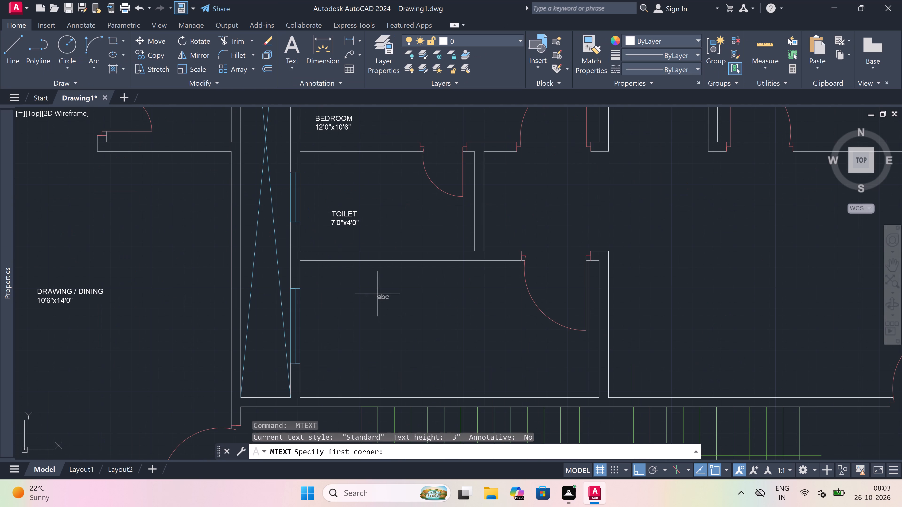
{"action": "scroll", "coordinate": [377, 294], "scroll_direction": "down", "scroll_amount": 2}
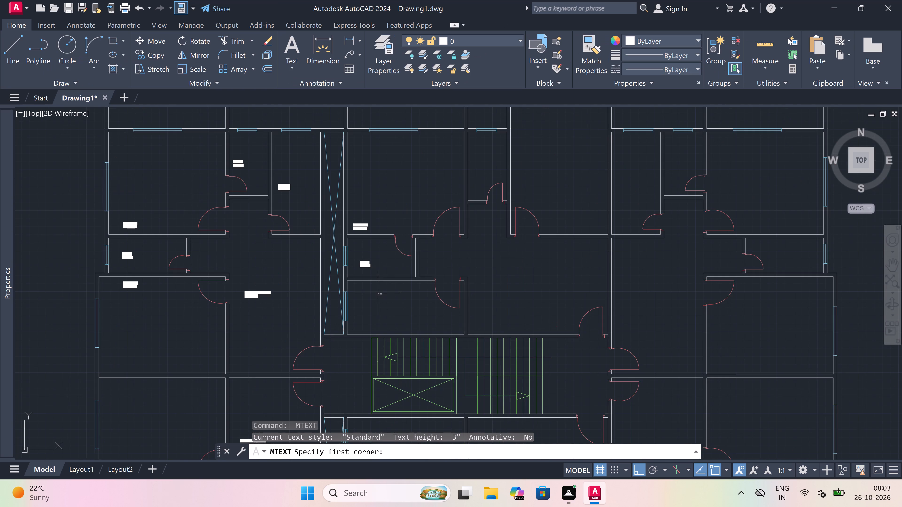
{"action": "scroll", "coordinate": [378, 293], "scroll_direction": "up", "scroll_amount": 1}
{"action": "scroll", "coordinate": [423, 339], "scroll_direction": "up", "scroll_amount": 1}
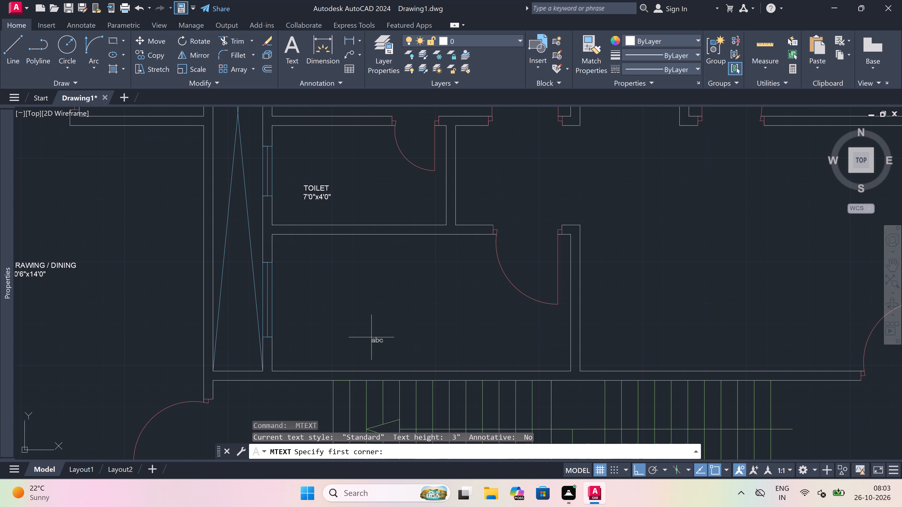
{"action": "left_click_drag", "start_coordinate": [356, 337], "coordinate": [362, 338]}
{"action": "left_click", "coordinate": [806, 342]}
{"action": "scroll", "coordinate": [496, 370], "scroll_direction": "up", "scroll_amount": 2}
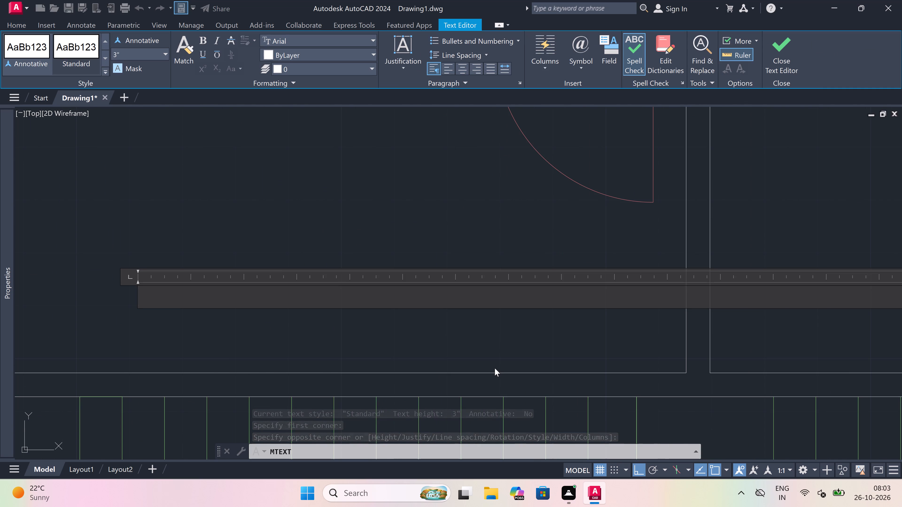
{"action": "type", "text": "KITCHEN"}
{"action": "key", "text": "Return"}
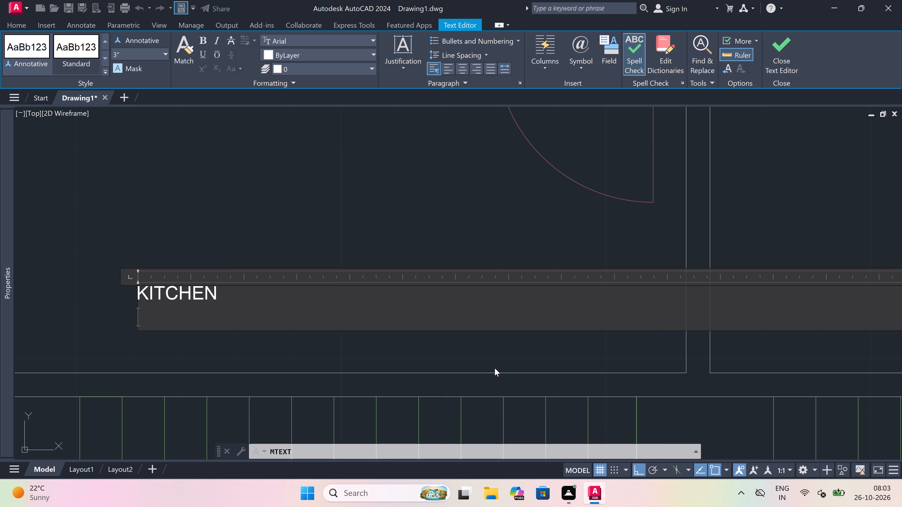
{"action": "type", "text": "12'0"}
{"action": "type", "text": "\"x"}
{"action": "type", "text": "5'6"}
{"action": "key", "text": "shift+quotedbl"}
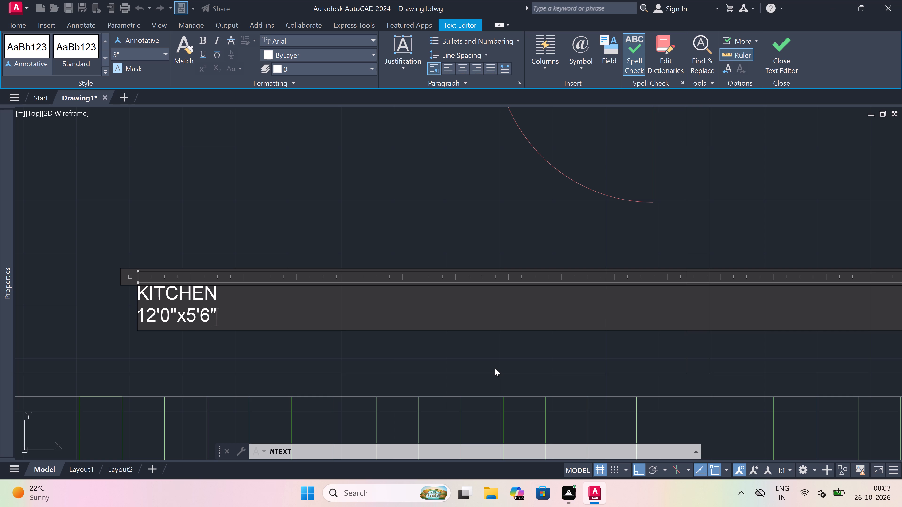
{"action": "left_click", "coordinate": [330, 333]}
Add a two-line text label "KITCHEN 12'0"x5'6"" in the lower middle flat's room directly below the staircase's crossed rectangle.
{"action": "scroll", "coordinate": [332, 312], "scroll_direction": "down", "scroll_amount": 1}
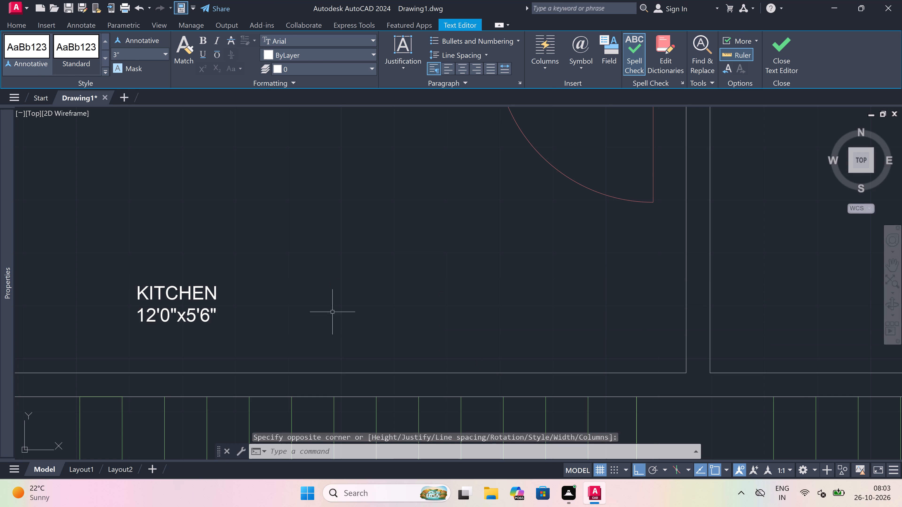
{"action": "scroll", "coordinate": [332, 312], "scroll_direction": "down", "scroll_amount": 6}
{"action": "scroll", "coordinate": [335, 345], "scroll_direction": "up", "scroll_amount": 3}
{"action": "scroll", "coordinate": [326, 326], "scroll_direction": "up", "scroll_amount": 2}
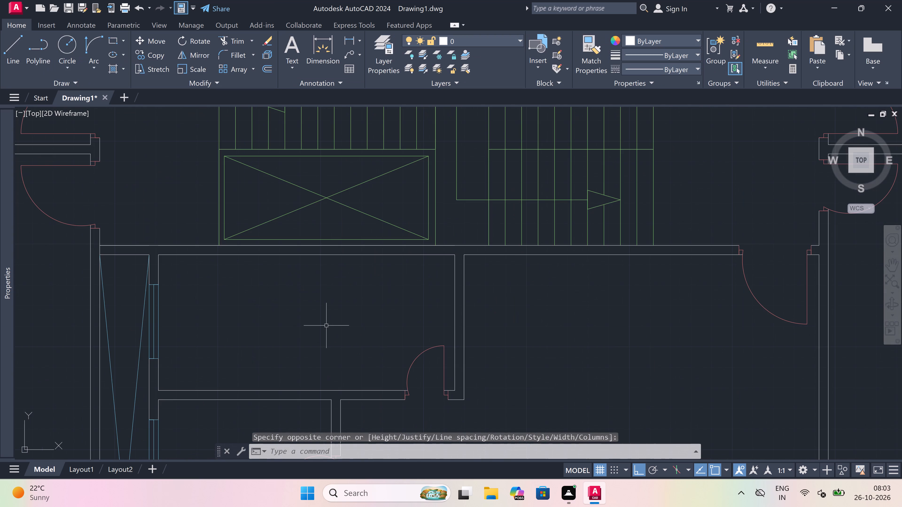
{"action": "key", "text": "space"}
{"action": "scroll", "coordinate": [326, 324], "scroll_direction": "down", "scroll_amount": 2}
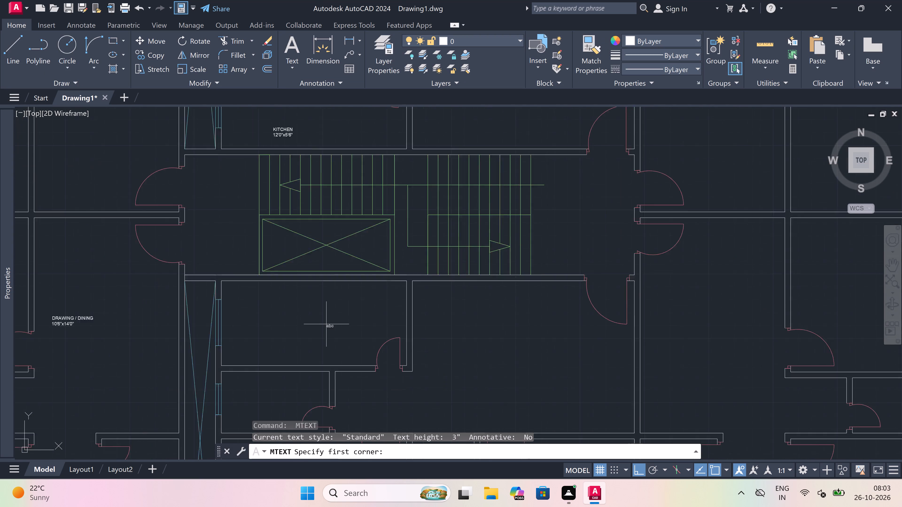
{"action": "scroll", "coordinate": [326, 324], "scroll_direction": "down", "scroll_amount": 1}
{"action": "scroll", "coordinate": [326, 323], "scroll_direction": "up", "scroll_amount": 3}
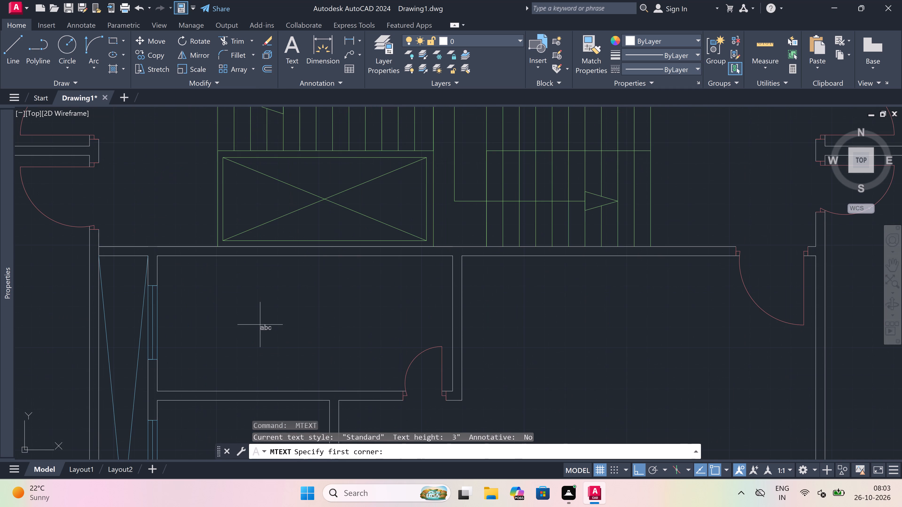
{"action": "left_click_drag", "start_coordinate": [234, 327], "coordinate": [245, 327]}
{"action": "left_click", "coordinate": [487, 323]}
{"action": "scroll", "coordinate": [484, 322], "scroll_direction": "down", "scroll_amount": 2}
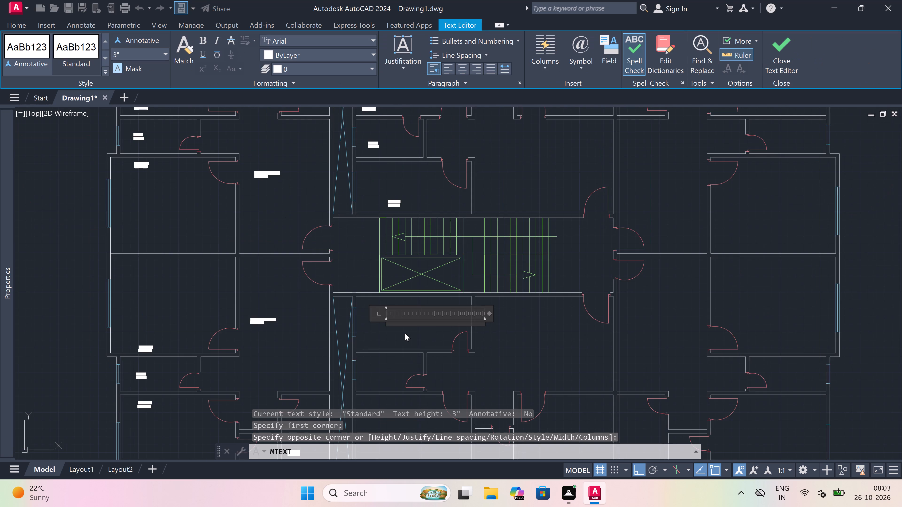
{"action": "scroll", "coordinate": [404, 333], "scroll_direction": "up", "scroll_amount": 3}
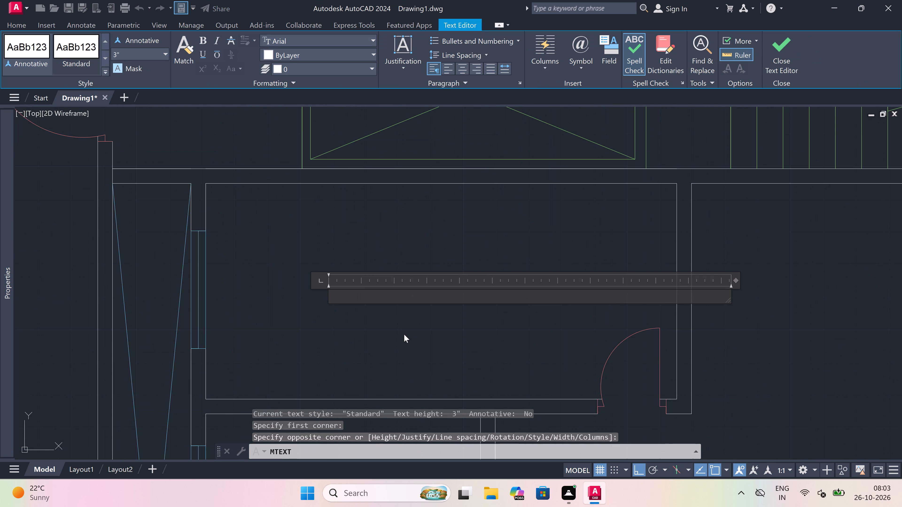
{"action": "type", "text": "KITCHE"}
{"action": "key", "text": "n"}
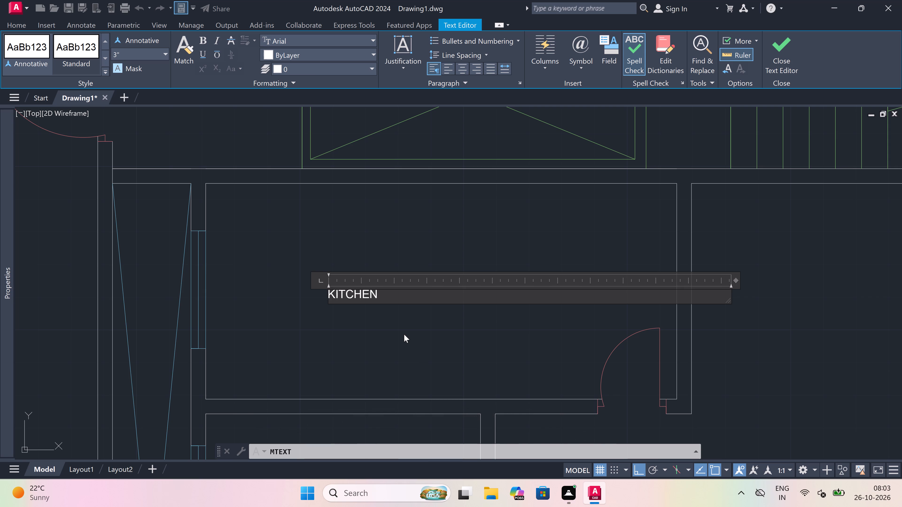
{"action": "key", "text": "Return"}
{"action": "type", "text": "12'0"}
{"action": "type", "text": "\"x"}
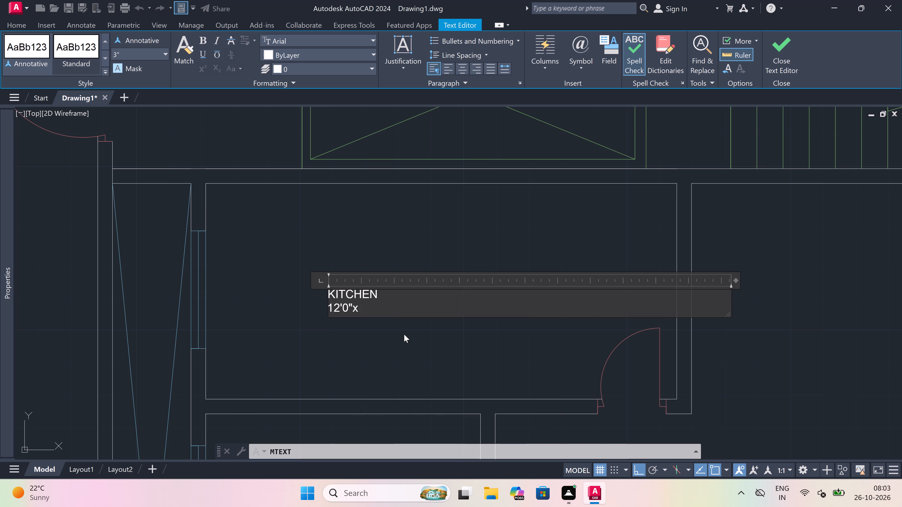
{"action": "key", "text": "3"}
{"action": "key", "text": "BackSpace"}
{"action": "type", "text": "5'"}
{"action": "key", "text": "6"}
{"action": "key", "text": "shift+quotedbl"}
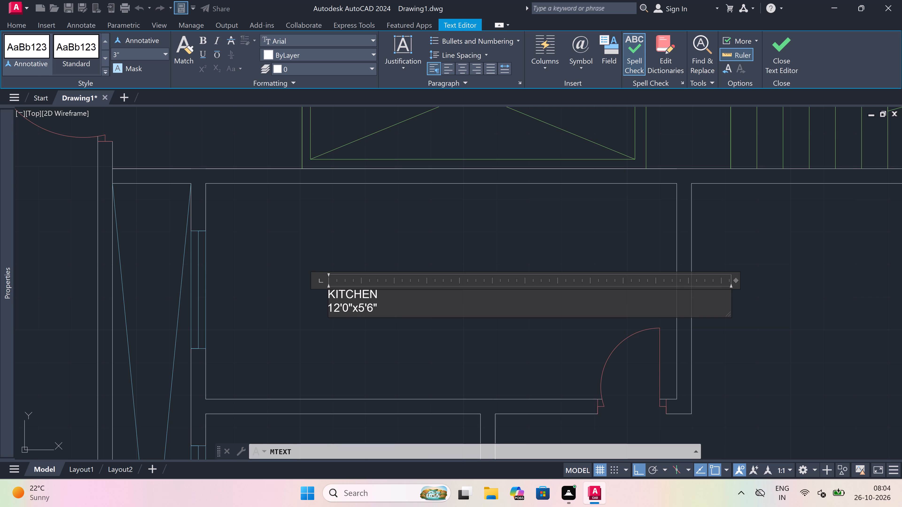
{"action": "left_click", "coordinate": [401, 322]}
Add a two-line text label "TOILET 7'0"x4'0'" in the small room directly below the lower middle flat's kitchen.
{"action": "scroll", "coordinate": [384, 293], "scroll_direction": "down", "scroll_amount": 5}
{"action": "scroll", "coordinate": [369, 333], "scroll_direction": "up", "scroll_amount": 3}
{"action": "scroll", "coordinate": [384, 288], "scroll_direction": "up", "scroll_amount": 1}
{"action": "key", "text": "space"}
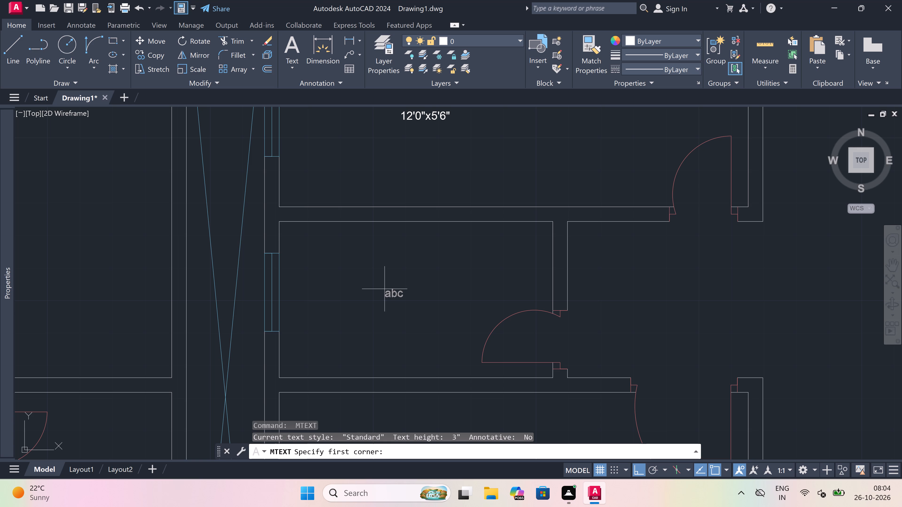
{"action": "left_click_drag", "start_coordinate": [310, 292], "coordinate": [320, 294]}
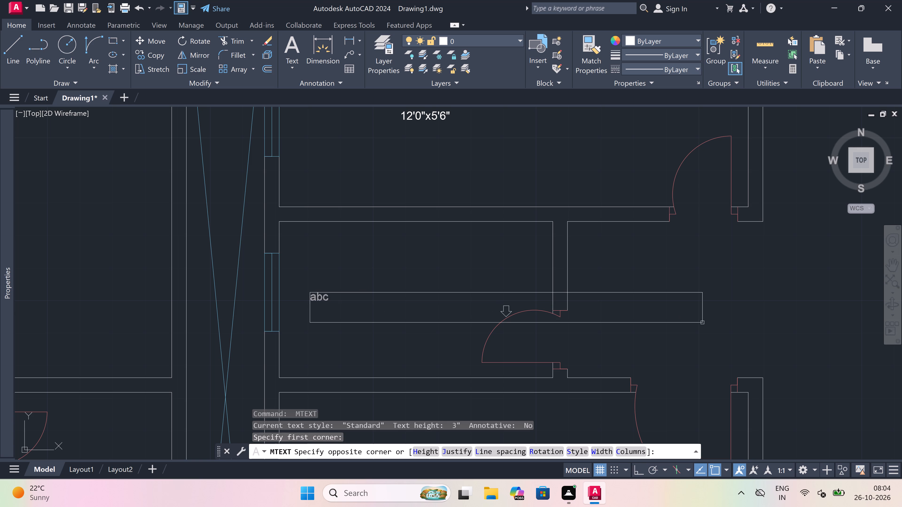
{"action": "left_click", "coordinate": [714, 321]}
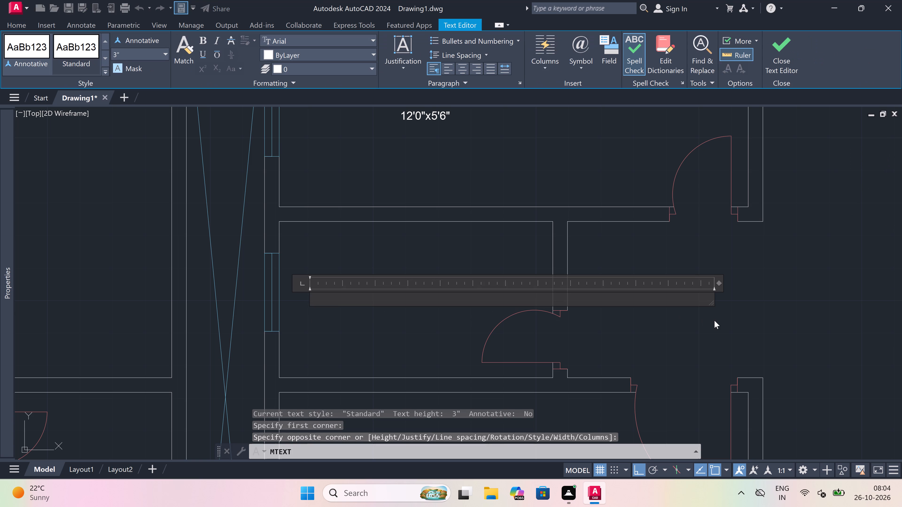
{"action": "type", "text": "TOILET"}
{"action": "key", "text": "Return"}
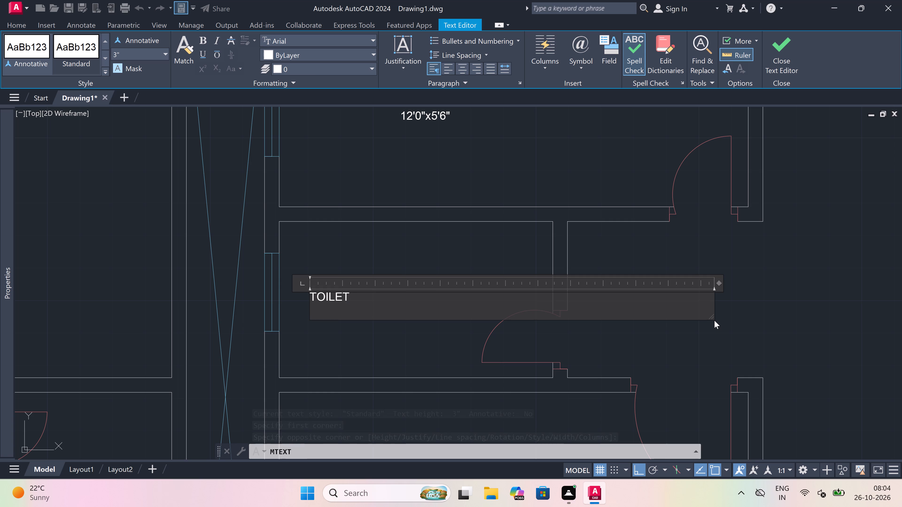
{"action": "type", "text": "7'0"}
{"action": "type", "text": "\"x"}
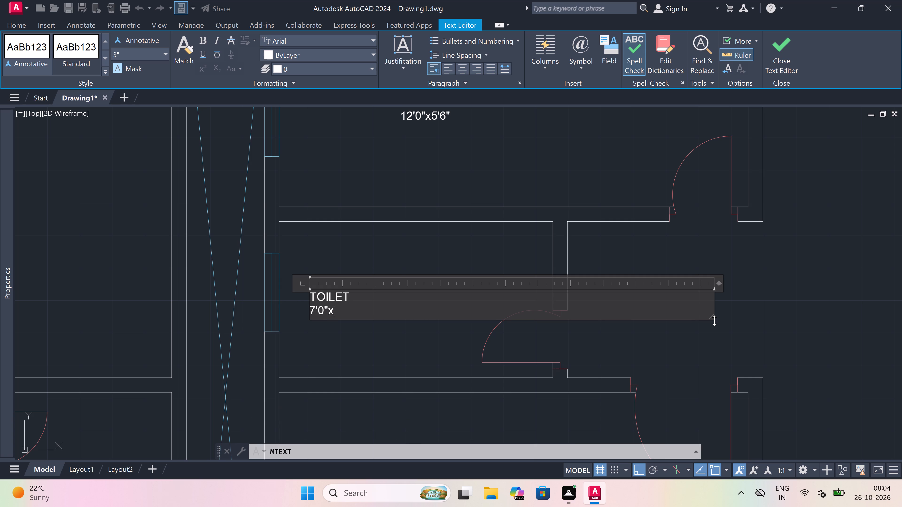
{"action": "type", "text": "4'0"}
{"action": "key", "text": "apostrophe"}
{"action": "left_click", "coordinate": [371, 344]}
Add a two-line text label "BEDROOM 12'0"x10'6"" in the room directly below the lower middle flat's toilet.
{"action": "scroll", "coordinate": [372, 305], "scroll_direction": "down", "scroll_amount": 4}
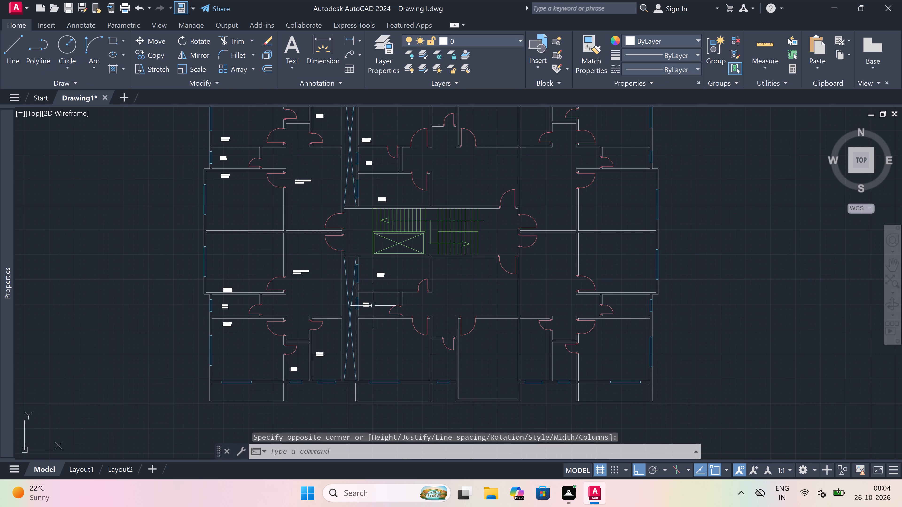
{"action": "scroll", "coordinate": [386, 329], "scroll_direction": "up", "scroll_amount": 2}
{"action": "scroll", "coordinate": [386, 328], "scroll_direction": "down", "scroll_amount": 2}
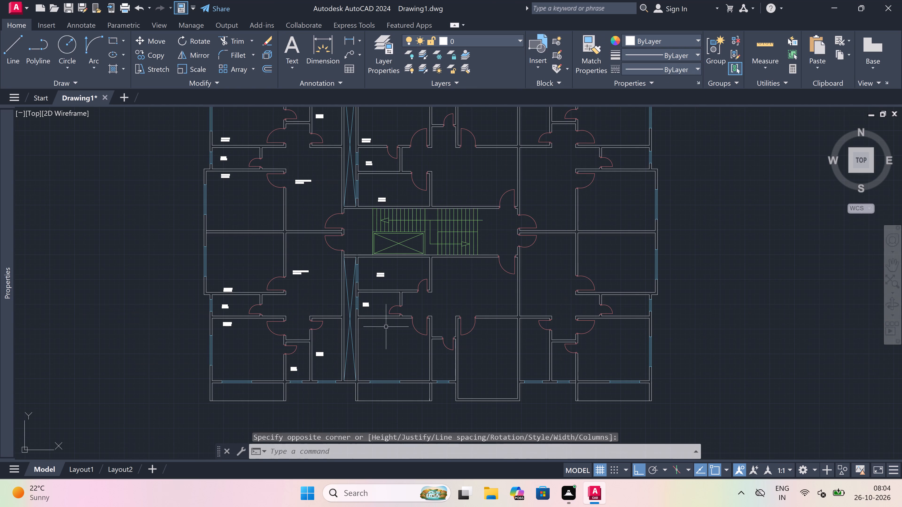
{"action": "scroll", "coordinate": [384, 325], "scroll_direction": "up", "scroll_amount": 4}
{"action": "key", "text": "space"}
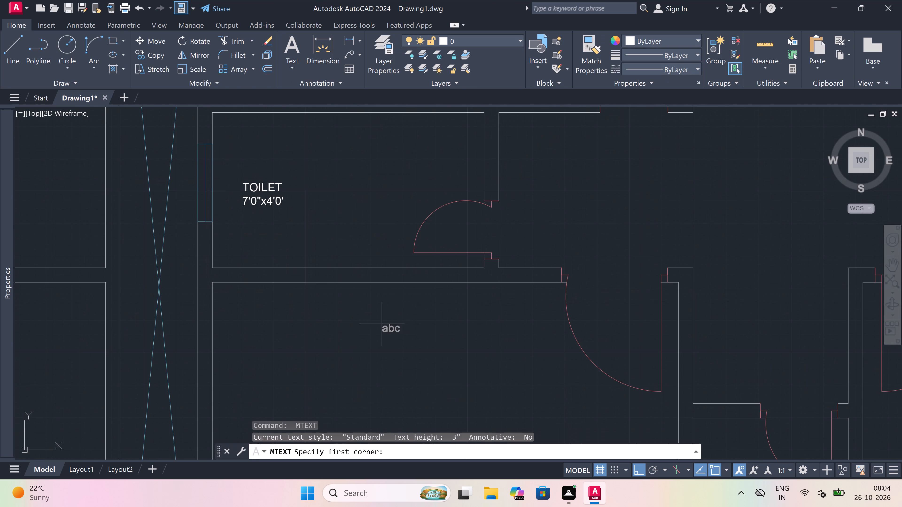
{"action": "left_click_drag", "start_coordinate": [273, 313], "coordinate": [294, 318]}
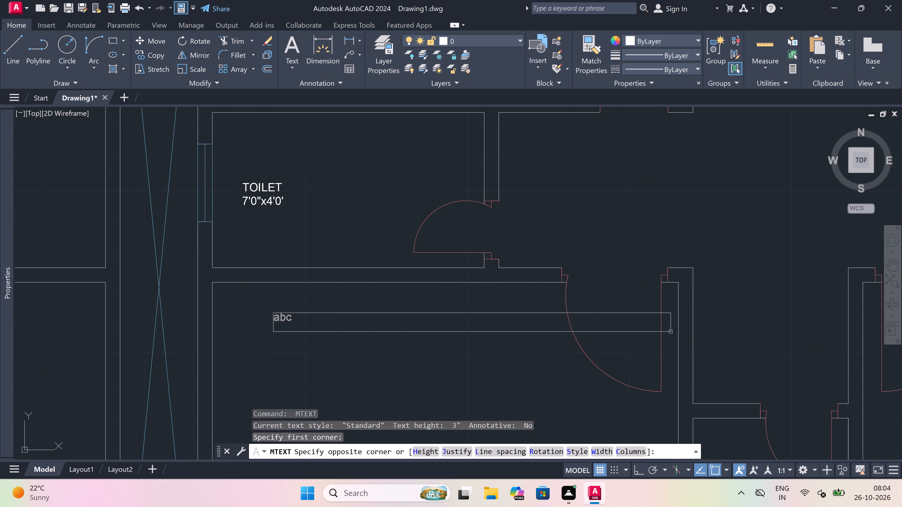
{"action": "left_click", "coordinate": [723, 329]}
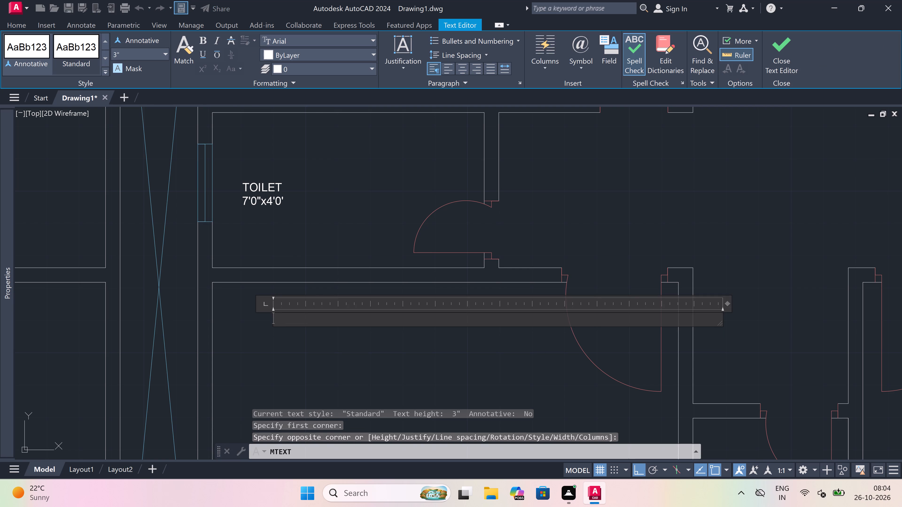
{"action": "scroll", "coordinate": [282, 324], "scroll_direction": "up", "scroll_amount": 1}
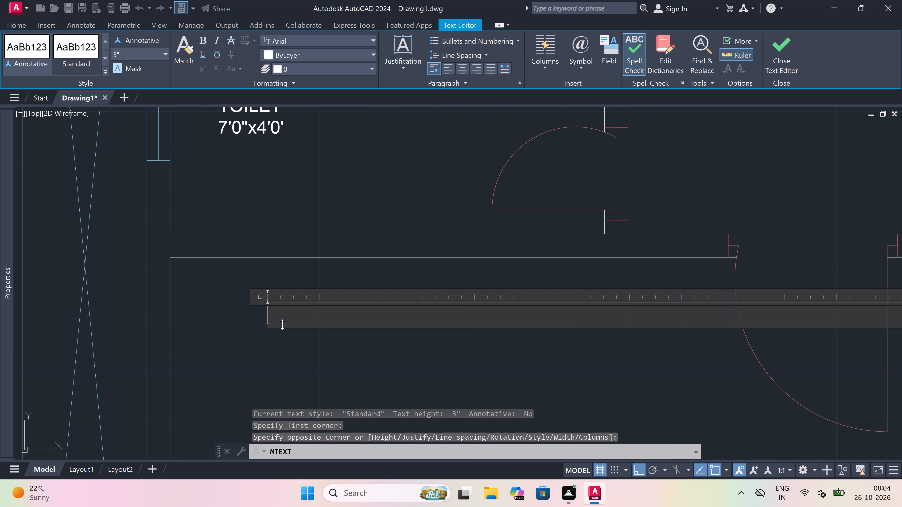
{"action": "type", "text": "BEDROO"}
{"action": "key", "text": "m"}
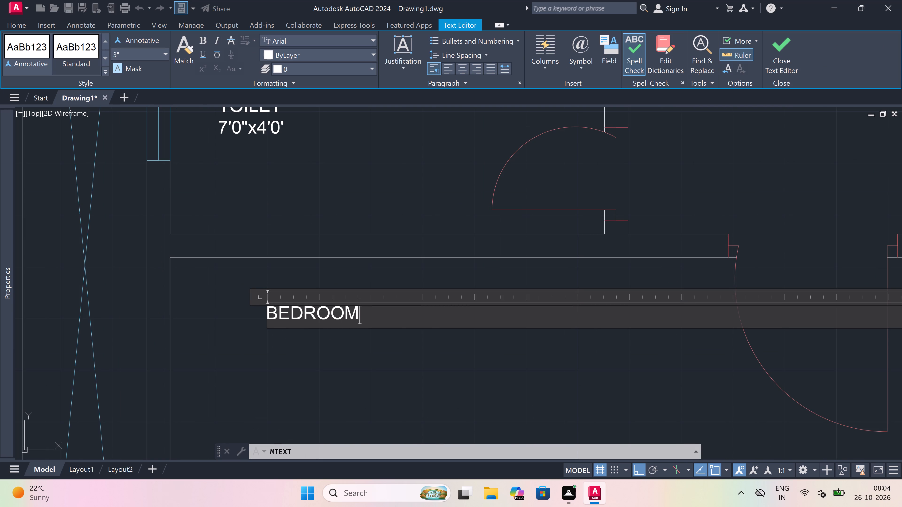
{"action": "key", "text": "Return"}
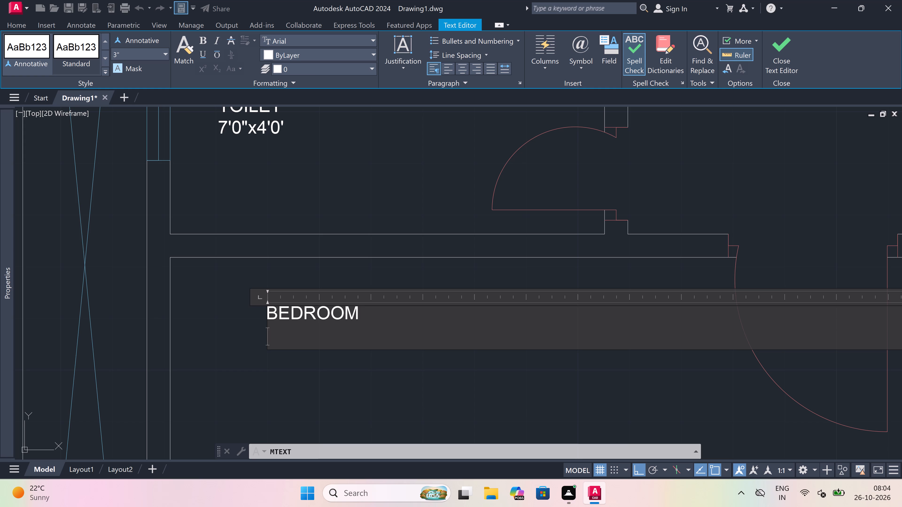
{"action": "type", "text": "12'0"}
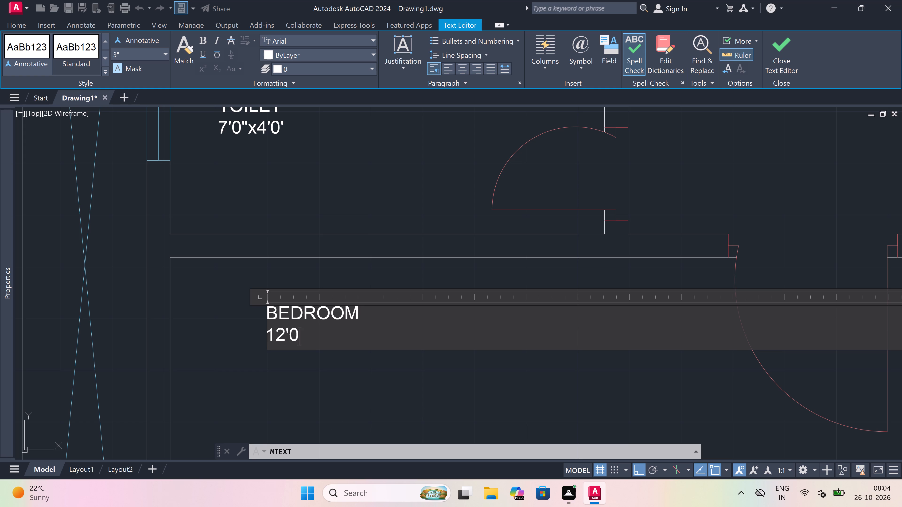
{"action": "type", "text": "\"x"}
{"action": "type", "text": "10'"}
{"action": "key", "text": "6"}
{"action": "key", "text": "shift+quotedbl"}
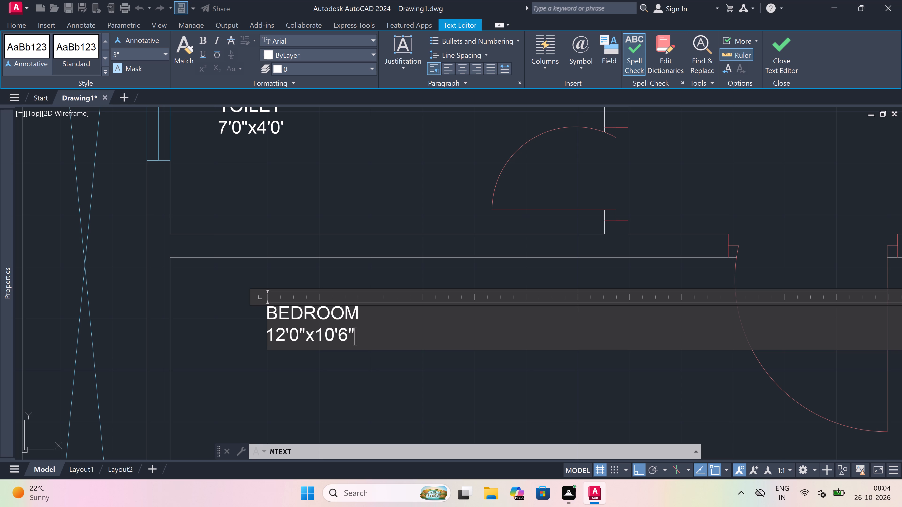
{"action": "left_click", "coordinate": [284, 375]}
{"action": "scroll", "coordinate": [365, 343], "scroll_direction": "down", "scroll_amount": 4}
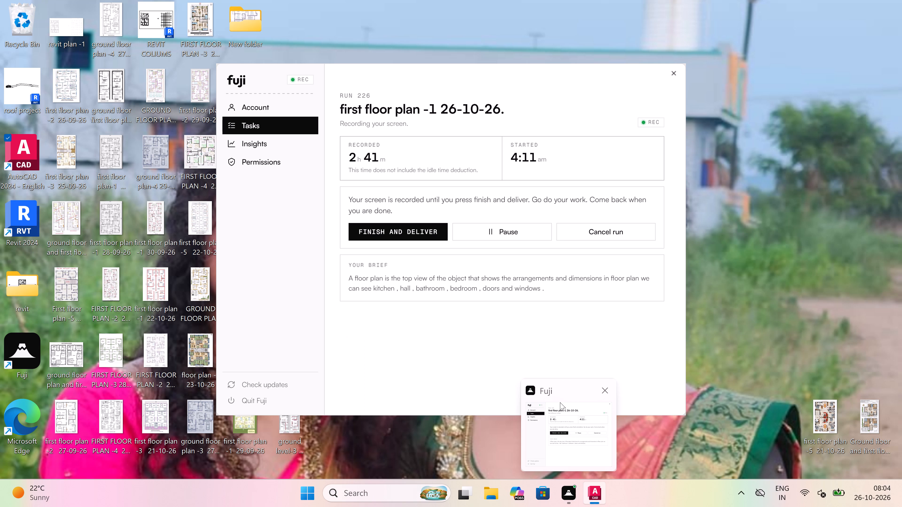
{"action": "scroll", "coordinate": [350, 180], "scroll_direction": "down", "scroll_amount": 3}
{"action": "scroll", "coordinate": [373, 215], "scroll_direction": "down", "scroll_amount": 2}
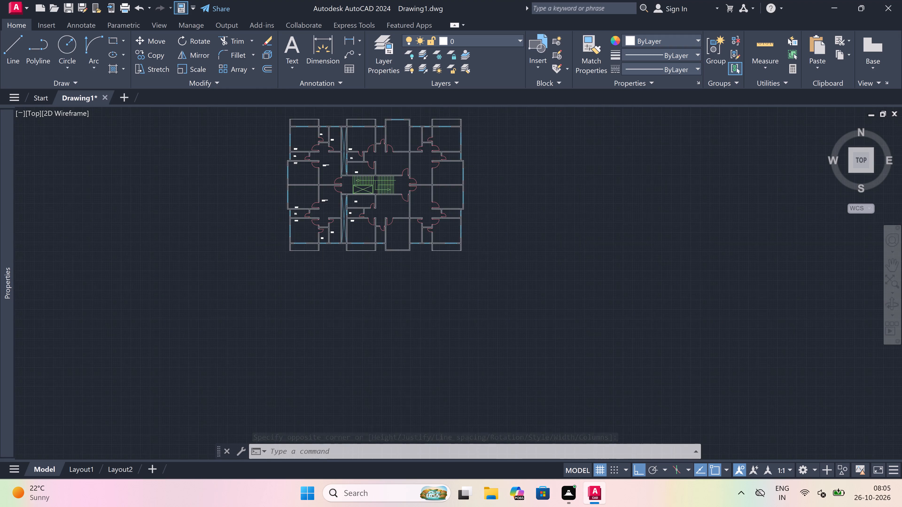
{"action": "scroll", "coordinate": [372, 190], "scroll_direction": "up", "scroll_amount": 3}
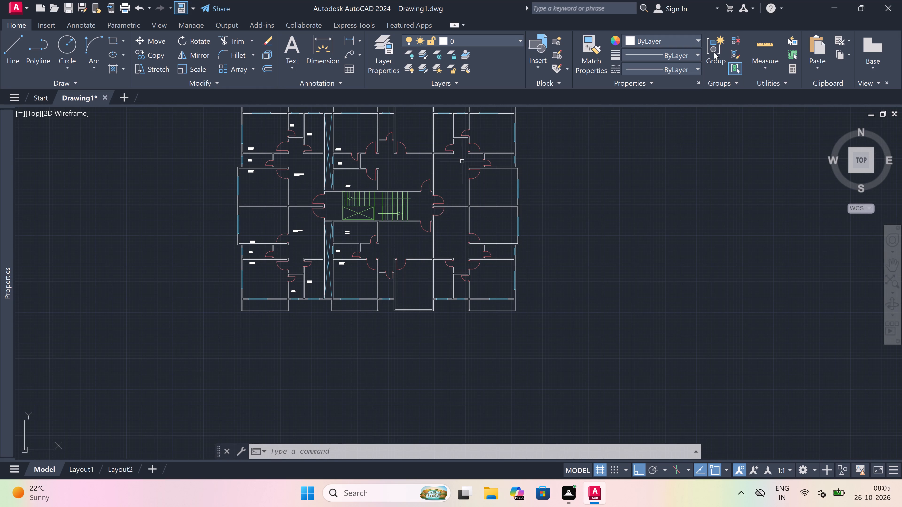
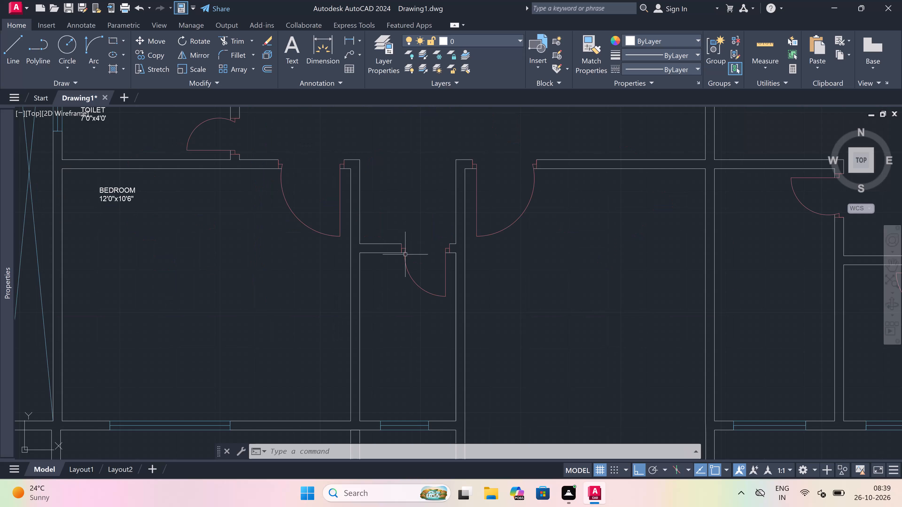
Add a two-line text label "TOILET 7'0"x4'0"" in the narrow room immediately east of the lower middle flat's 12'0"x10'6" bedroom.
{"action": "type", "text": "mt"}
{"action": "key", "text": "space"}
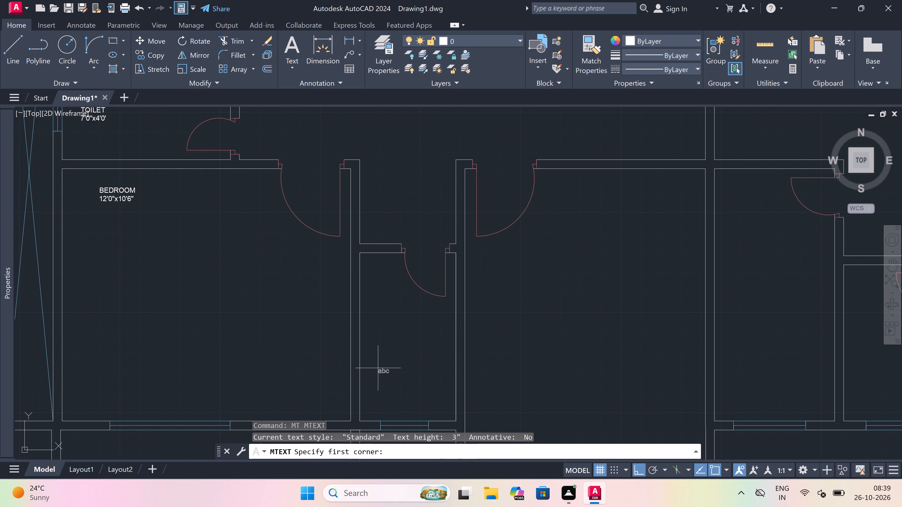
{"action": "scroll", "coordinate": [378, 368], "scroll_direction": "down", "scroll_amount": 1}
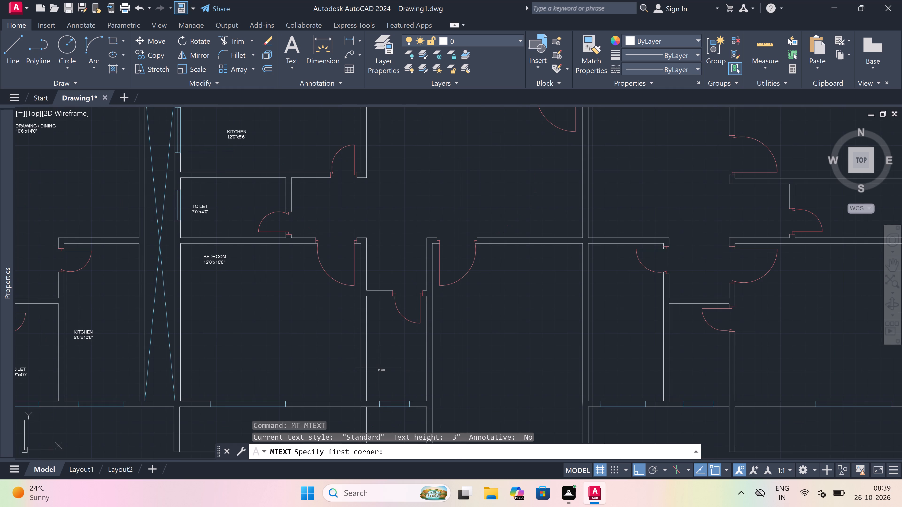
{"action": "scroll", "coordinate": [378, 368], "scroll_direction": "up", "scroll_amount": 1}
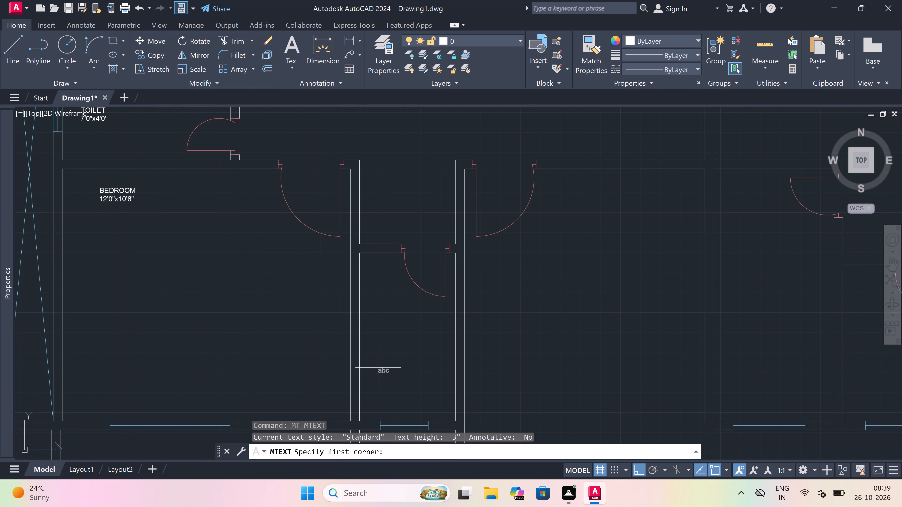
{"action": "left_click", "coordinate": [372, 359]}
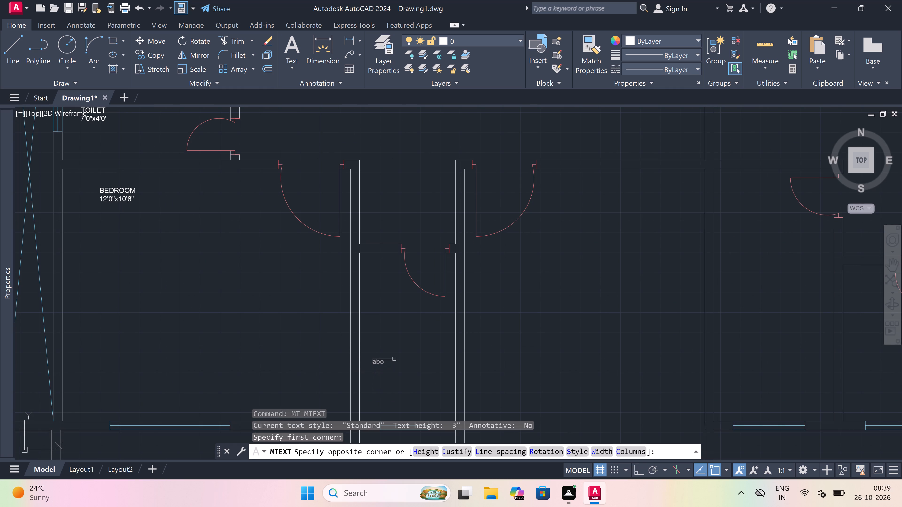
{"action": "left_click", "coordinate": [735, 317]}
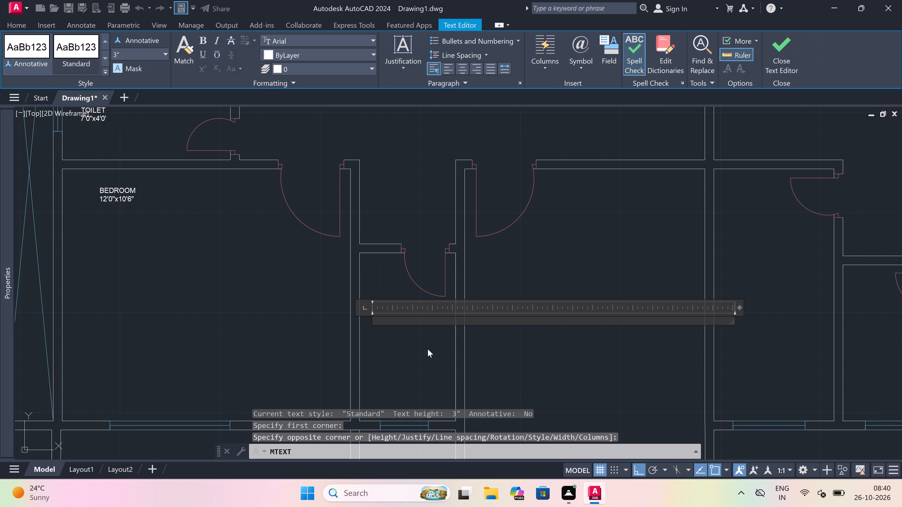
{"action": "scroll", "coordinate": [428, 348], "scroll_direction": "down", "scroll_amount": 3}
{"action": "scroll", "coordinate": [428, 348], "scroll_direction": "up", "scroll_amount": 4}
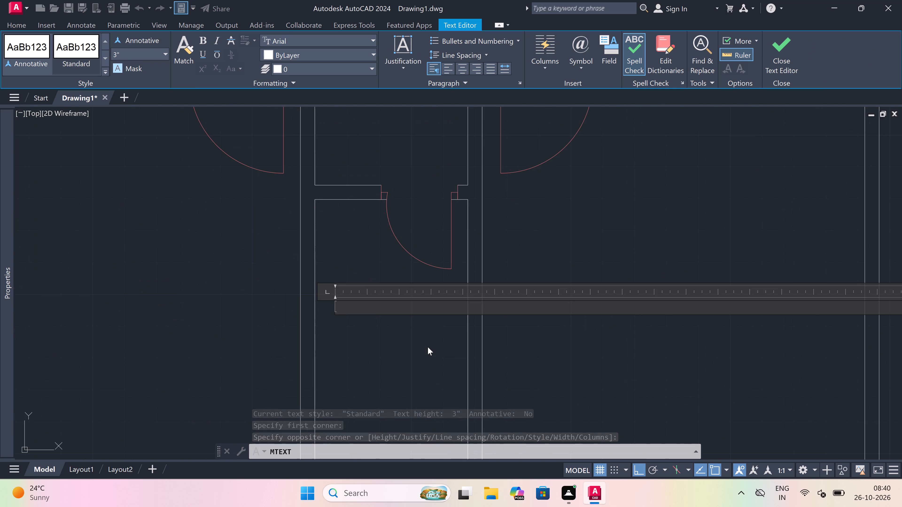
{"action": "scroll", "coordinate": [428, 347], "scroll_direction": "up", "scroll_amount": 1}
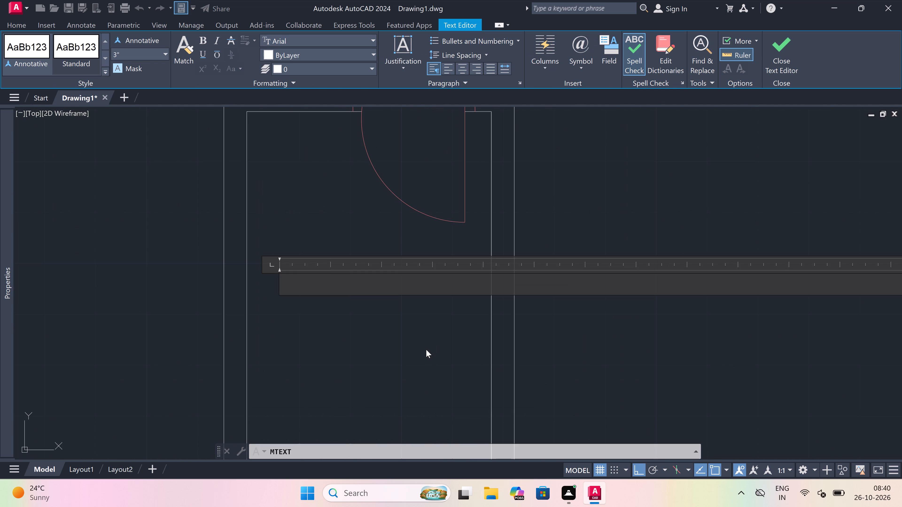
{"action": "type", "text": "TOILET"}
{"action": "key", "text": "Return"}
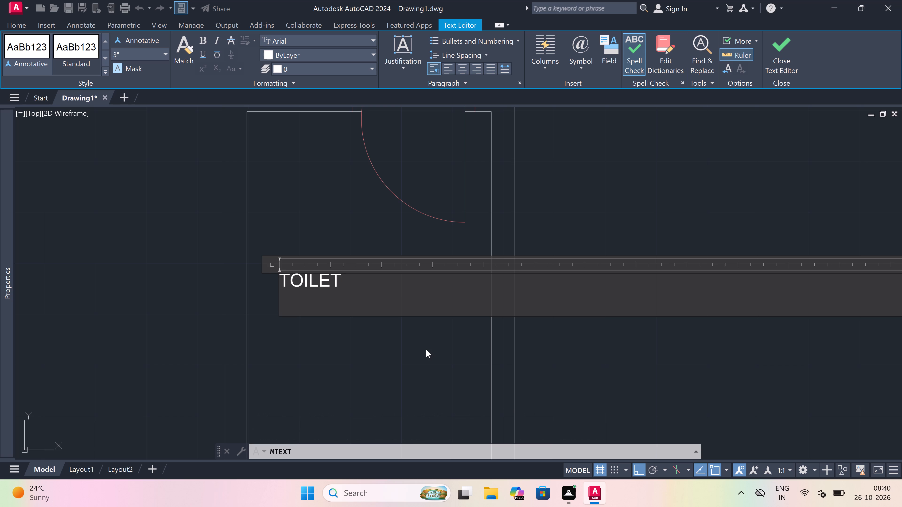
{"action": "type", "text": "7'0'"}
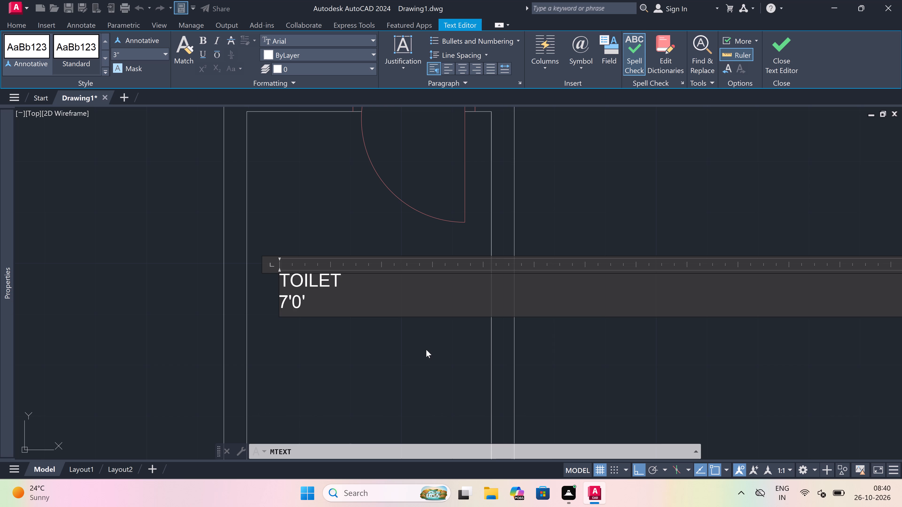
{"action": "key", "text": "BackSpace"}
{"action": "type", "text": "\"x"}
{"action": "type", "text": "4'0\""}
{"action": "left_click", "coordinate": [421, 352]}
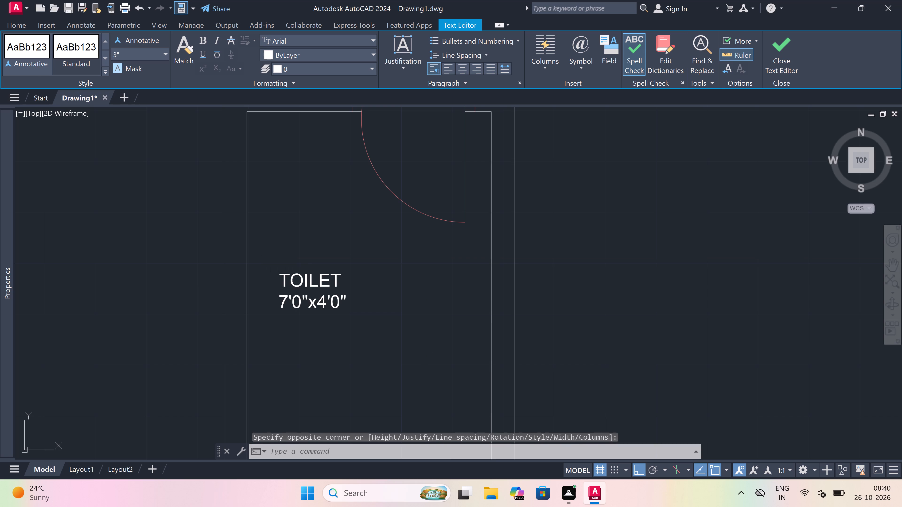
Add a two-line text label "BEDROOM 10'0"x13'6"" in the large room immediately east of the lower middle flat's 7'0"x4'0" toilet.
{"action": "scroll", "coordinate": [338, 282], "scroll_direction": "down", "scroll_amount": 5}
{"action": "scroll", "coordinate": [391, 246], "scroll_direction": "up", "scroll_amount": 4}
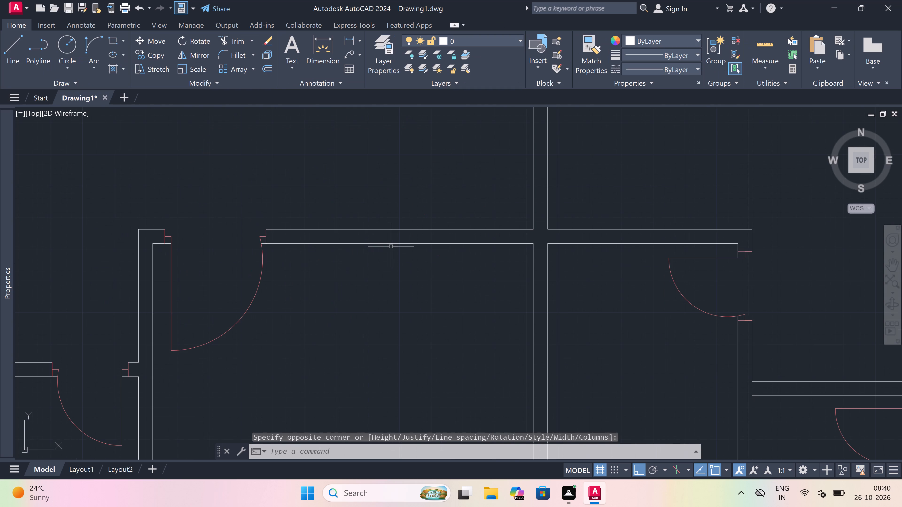
{"action": "key", "text": "space"}
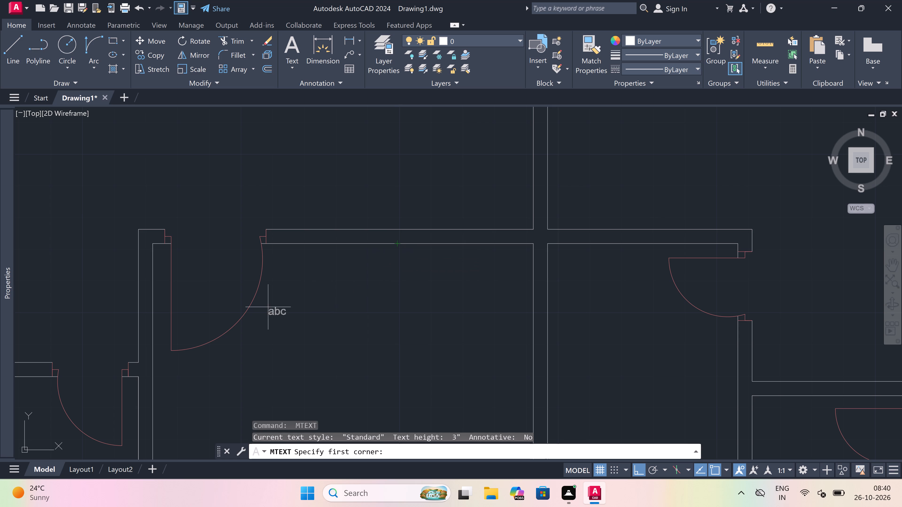
{"action": "left_click_drag", "start_coordinate": [275, 302], "coordinate": [285, 302]}
{"action": "left_click", "coordinate": [775, 277]}
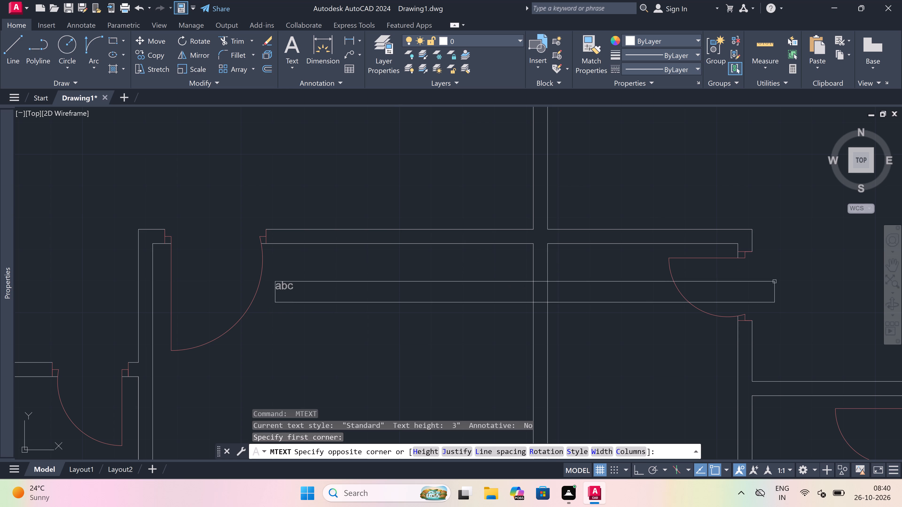
{"action": "type", "text": "BEDROOM"}
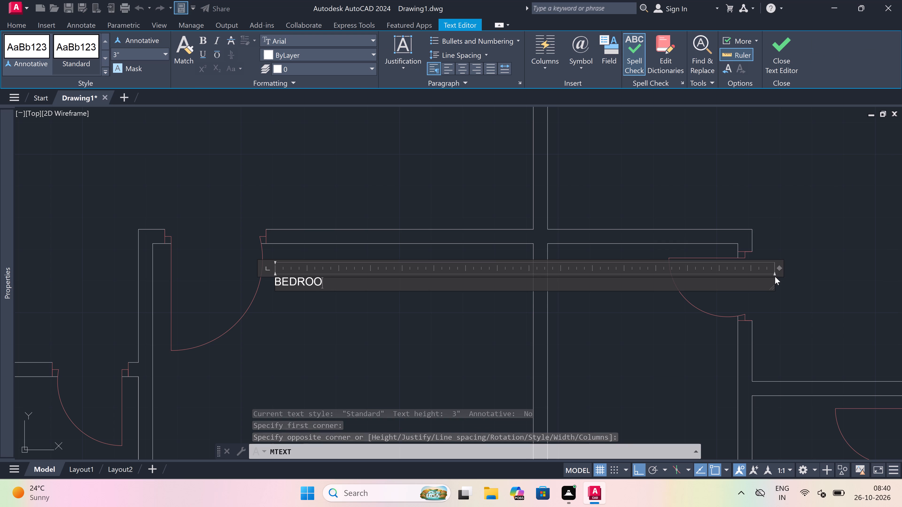
{"action": "key", "text": "Return"}
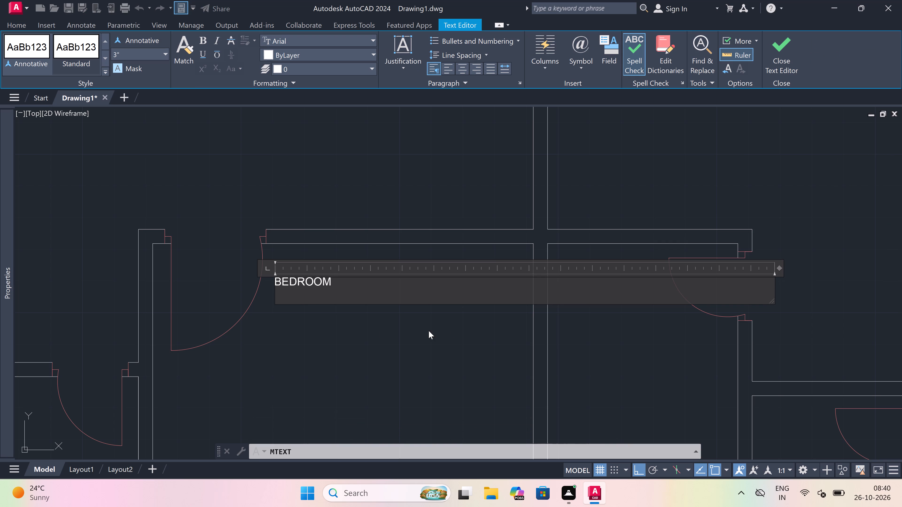
{"action": "scroll", "coordinate": [256, 291], "scroll_direction": "up", "scroll_amount": 1}
{"action": "scroll", "coordinate": [330, 304], "scroll_direction": "up", "scroll_amount": 4}
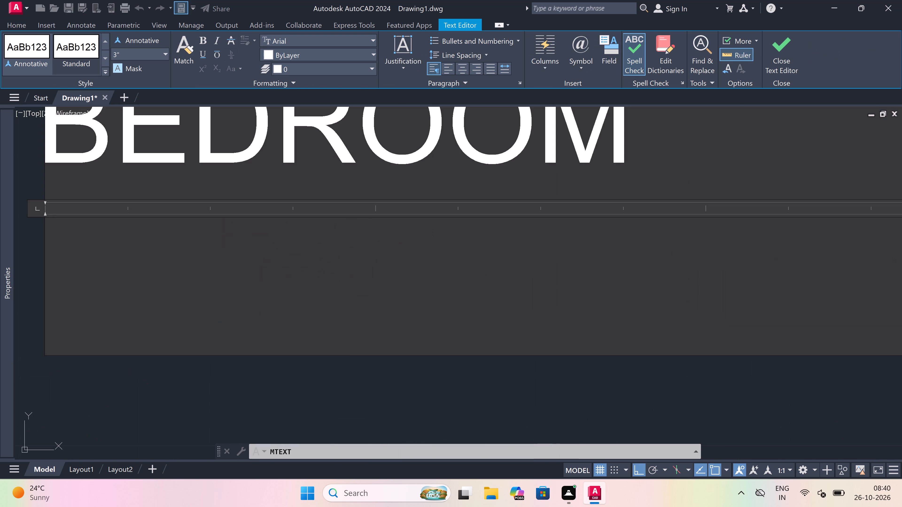
{"action": "scroll", "coordinate": [330, 304], "scroll_direction": "down", "scroll_amount": 3}
{"action": "type", "text": "10'0"}
{"action": "type", "text": "\"x"}
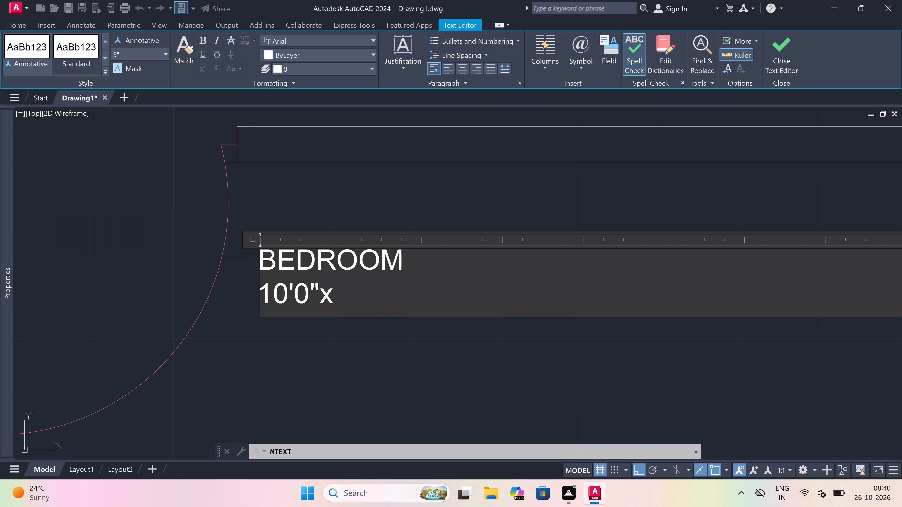
{"action": "type", "text": "13'6"}
{"action": "key", "text": "shift+quotedbl"}
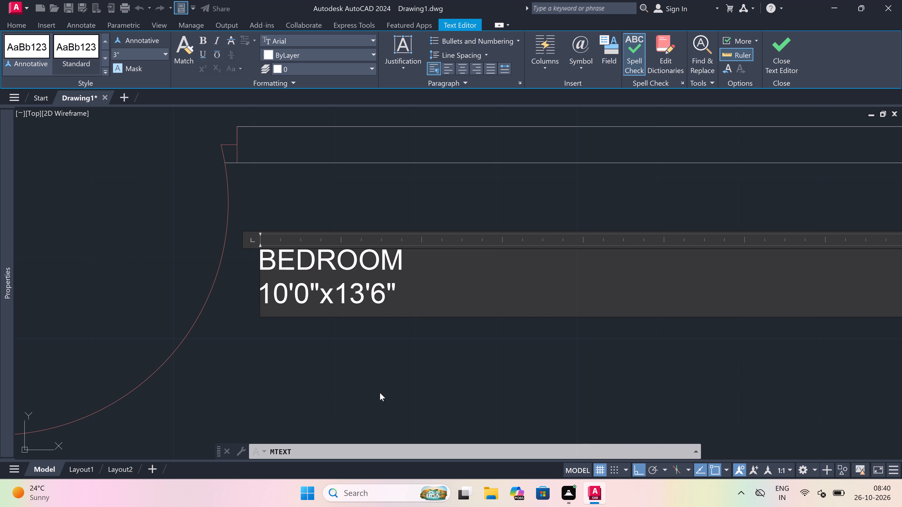
{"action": "left_click_drag", "start_coordinate": [379, 391], "coordinate": [382, 385]}
Add a two-line text label "KITCHEN 5'0"x10'6"" in the room immediately east of the 10'0"x13'6" bedroom.
{"action": "scroll", "coordinate": [318, 301], "scroll_direction": "down", "scroll_amount": 5}
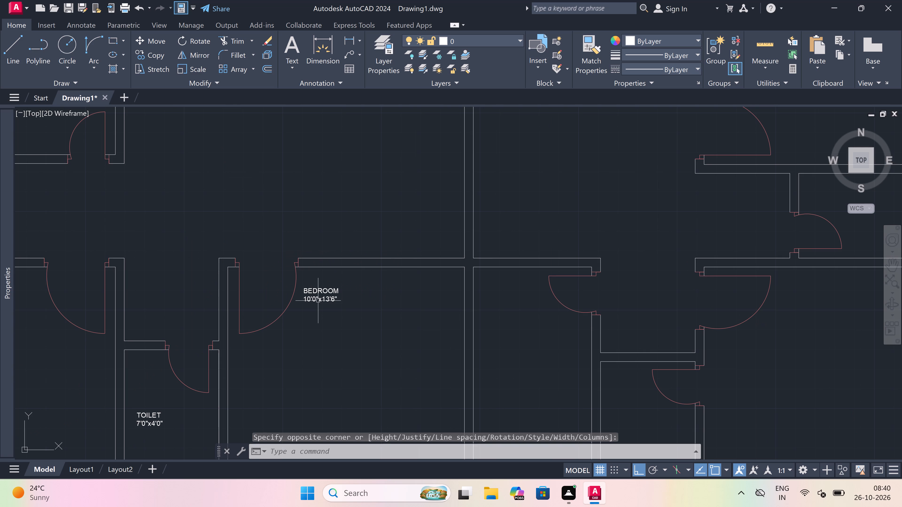
{"action": "scroll", "coordinate": [318, 300], "scroll_direction": "down", "scroll_amount": 3}
{"action": "scroll", "coordinate": [366, 309], "scroll_direction": "up", "scroll_amount": 2}
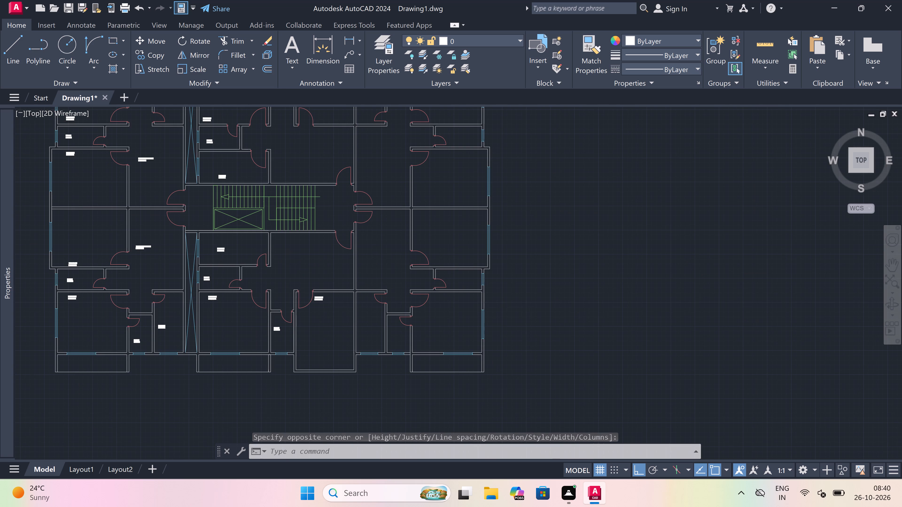
{"action": "key", "text": "space"}
{"action": "scroll", "coordinate": [362, 311], "scroll_direction": "up", "scroll_amount": 1}
{"action": "scroll", "coordinate": [362, 311], "scroll_direction": "down", "scroll_amount": 2}
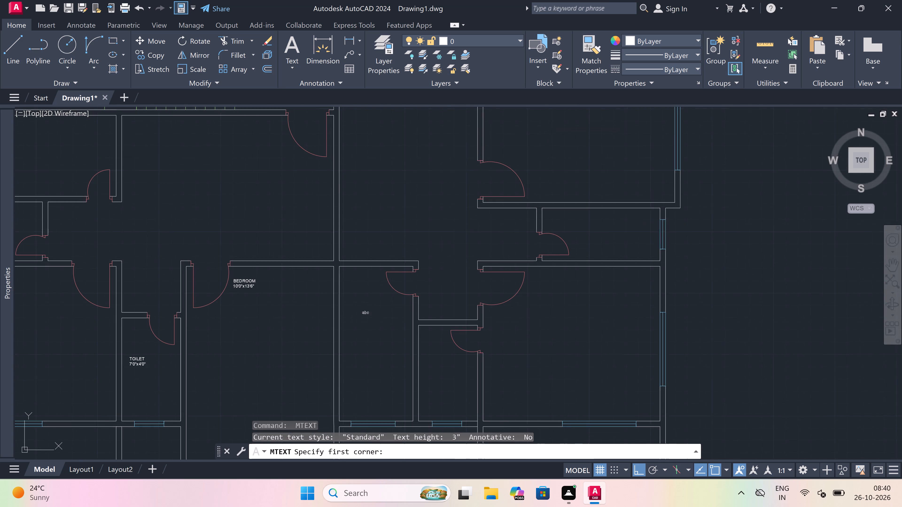
{"action": "scroll", "coordinate": [362, 311], "scroll_direction": "down", "scroll_amount": 1}
{"action": "scroll", "coordinate": [381, 344], "scroll_direction": "up", "scroll_amount": 2}
{"action": "scroll", "coordinate": [346, 328], "scroll_direction": "up", "scroll_amount": 1}
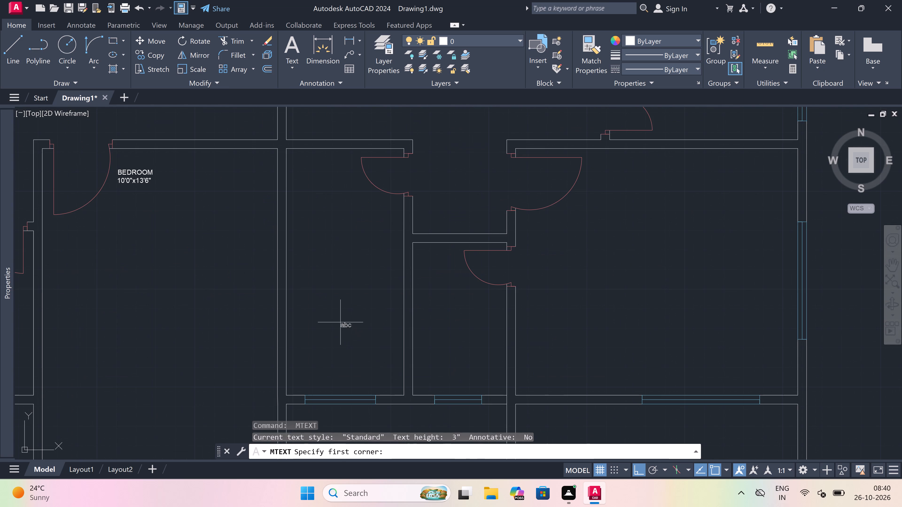
{"action": "left_click_drag", "start_coordinate": [317, 299], "coordinate": [323, 299]}
{"action": "left_click", "coordinate": [736, 295]}
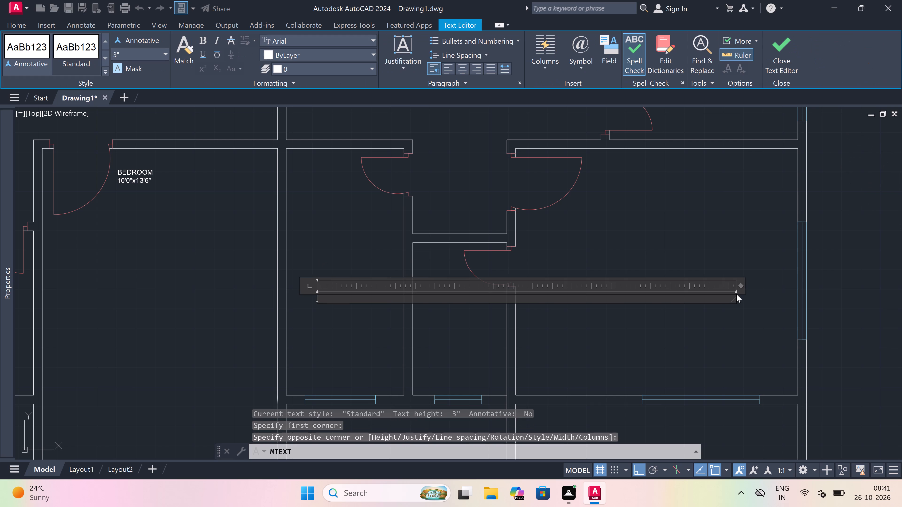
{"action": "type", "text": "KITCHEN"}
{"action": "key", "text": "Return"}
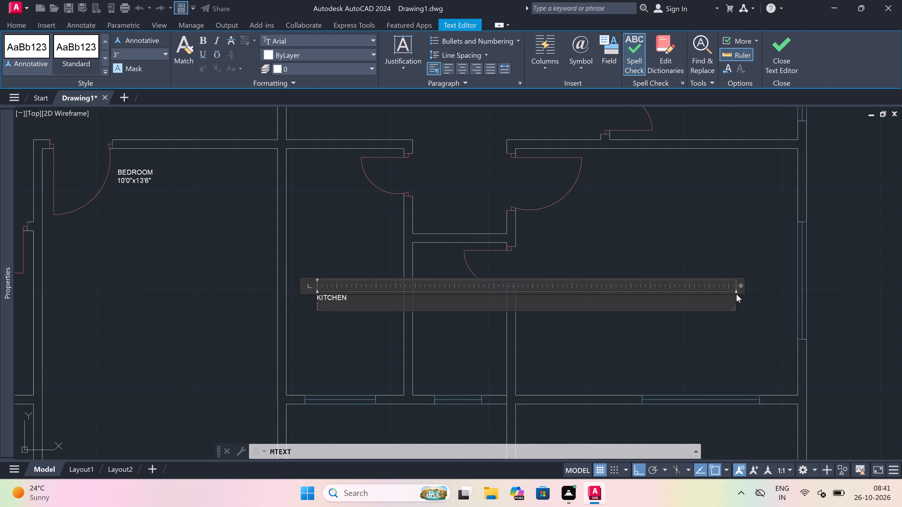
{"action": "key", "text": "1"}
{"action": "key", "text": "BackSpace"}
{"action": "type", "text": "5'0"}
{"action": "key", "text": "shift+quotedbl"}
{"action": "key", "text": "x"}
{"action": "key", "text": "1"}
{"action": "type", "text": "0'"}
{"action": "key", "text": "6"}
{"action": "key", "text": "shift+quotedbl"}
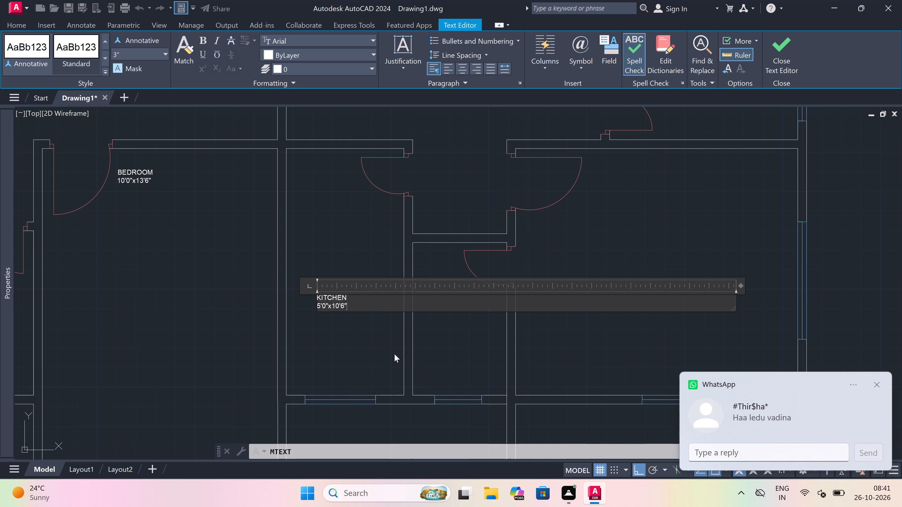
{"action": "left_click", "coordinate": [359, 345]}
Add a two-line text label "TOILET 4'0"x6'6"" in the narrow room immediately east of the 5'0"x10'6" kitchen.
{"action": "scroll", "coordinate": [321, 315], "scroll_direction": "down", "scroll_amount": 3}
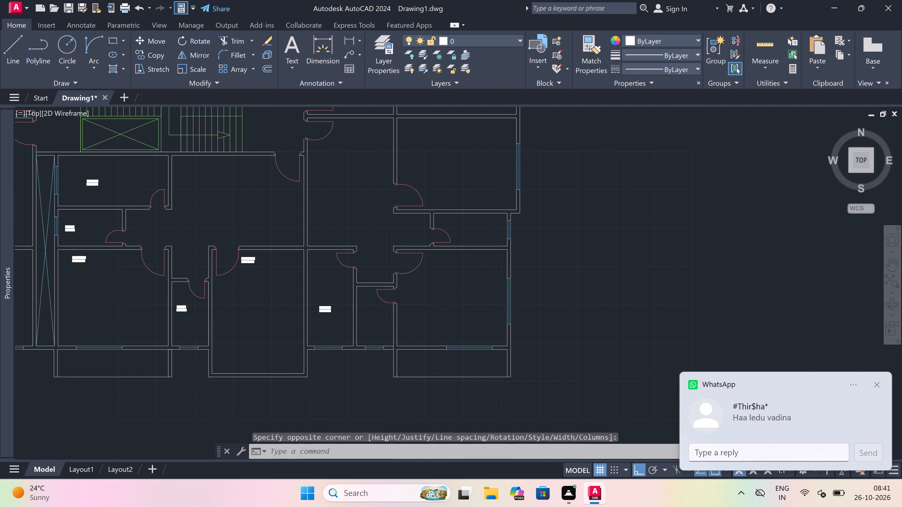
{"action": "scroll", "coordinate": [335, 317], "scroll_direction": "up", "scroll_amount": 4}
{"action": "key", "text": "space"}
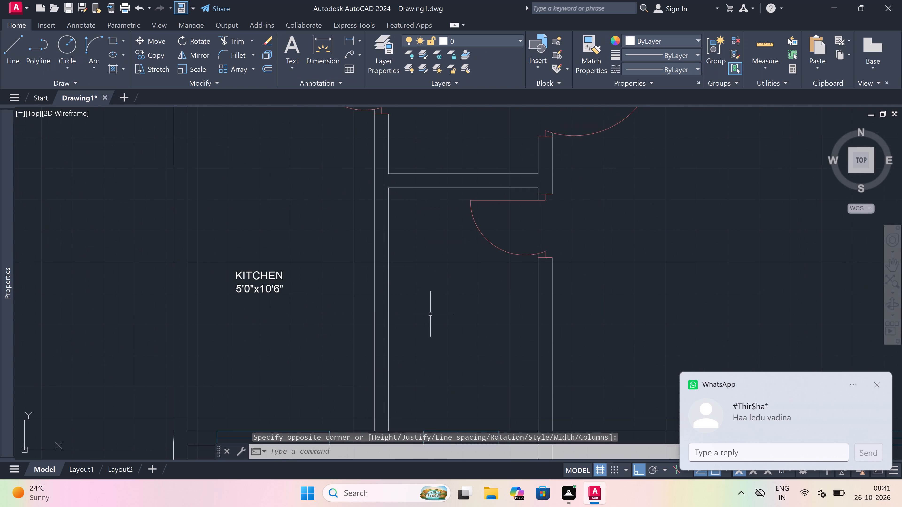
{"action": "scroll", "coordinate": [416, 296], "scroll_direction": "down", "scroll_amount": 4}
{"action": "scroll", "coordinate": [431, 302], "scroll_direction": "up", "scroll_amount": 3}
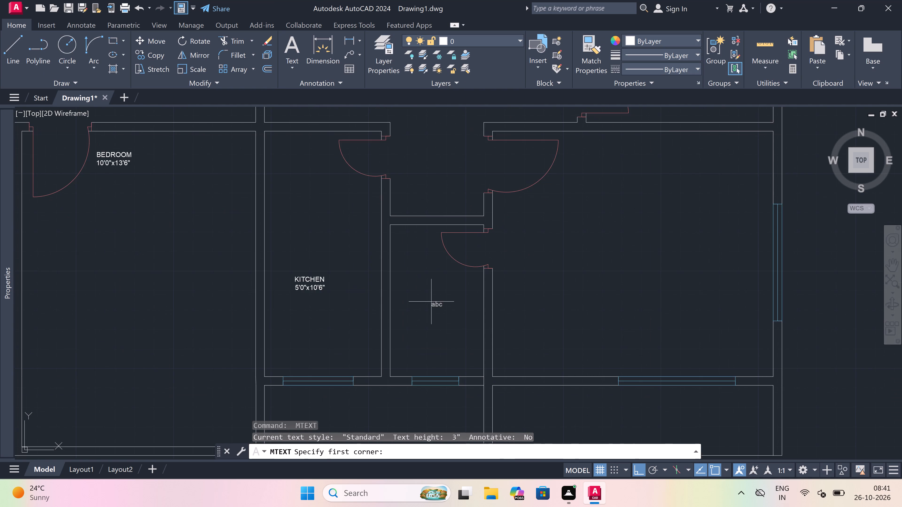
{"action": "left_click_drag", "start_coordinate": [362, 335], "coordinate": [551, 309]}
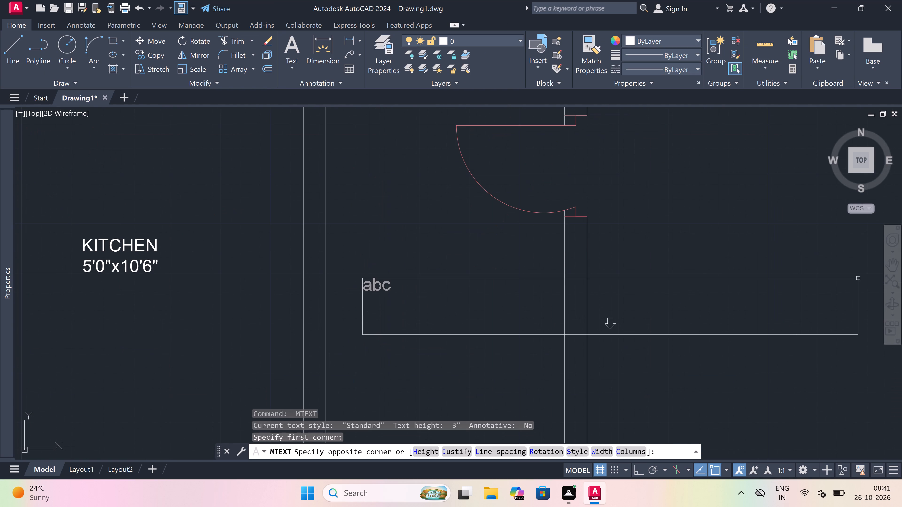
{"action": "left_click", "coordinate": [870, 276]}
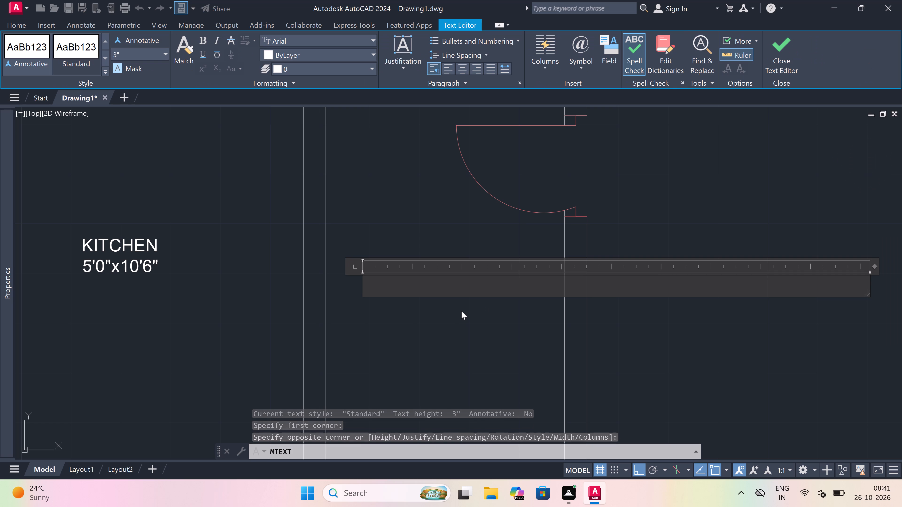
{"action": "type", "text": "TOILR"}
{"action": "key", "text": "BackSpace"}
{"action": "type", "text": "ET"}
{"action": "key", "text": "Return"}
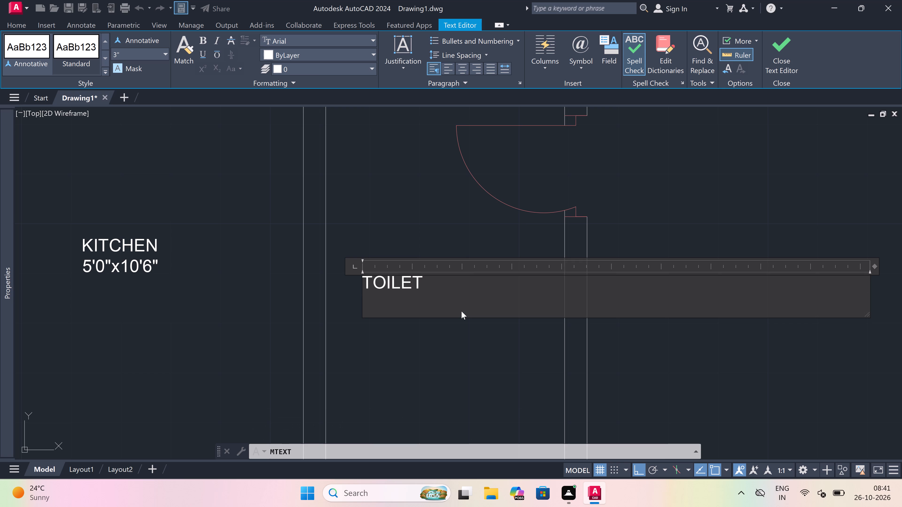
{"action": "key", "text": "5"}
{"action": "key", "text": "BackSpace"}
{"action": "type", "text": "4'0"}
{"action": "type", "text": "\"x"}
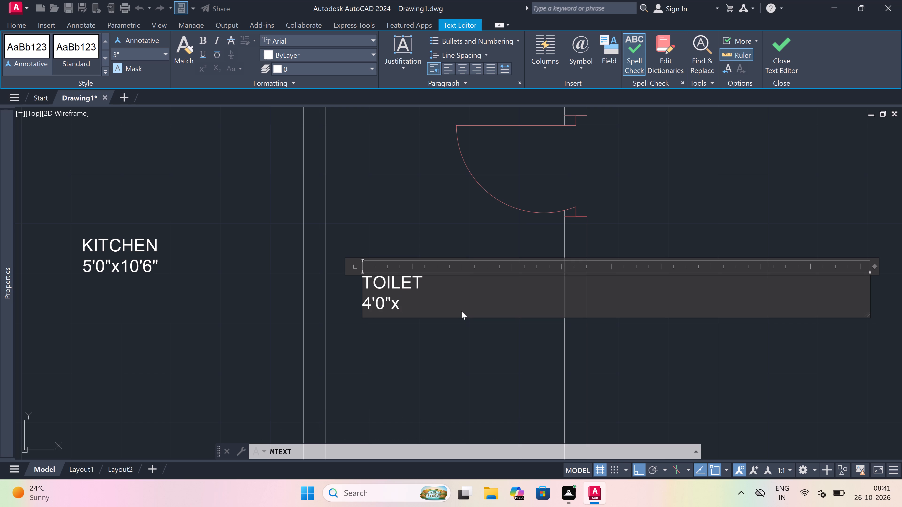
{"action": "type", "text": "6'6\""}
{"action": "left_click", "coordinate": [444, 333]}
Add a two-line text label "BEDROOM 12'0"x10'6"" in the large room immediately east of the 4'0"x6'6" toilet.
{"action": "scroll", "coordinate": [382, 260], "scroll_direction": "down", "scroll_amount": 4}
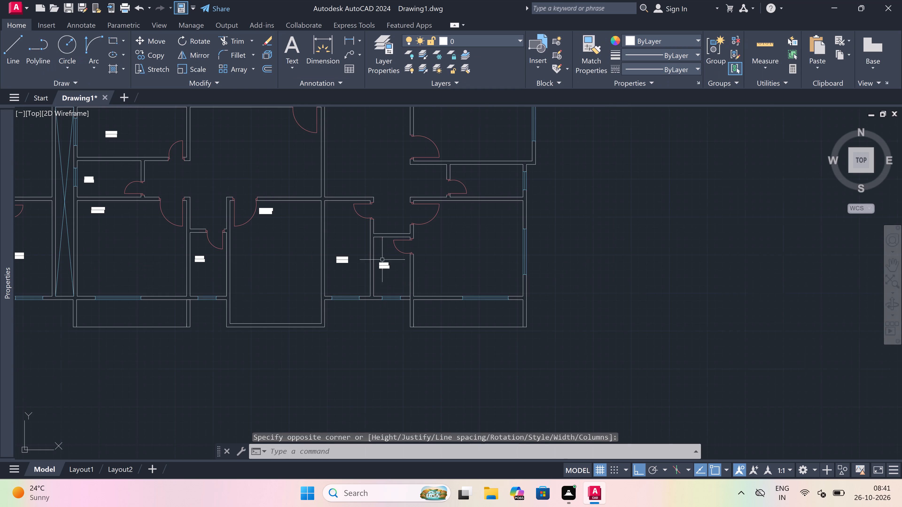
{"action": "scroll", "coordinate": [453, 146], "scroll_direction": "up", "scroll_amount": 2}
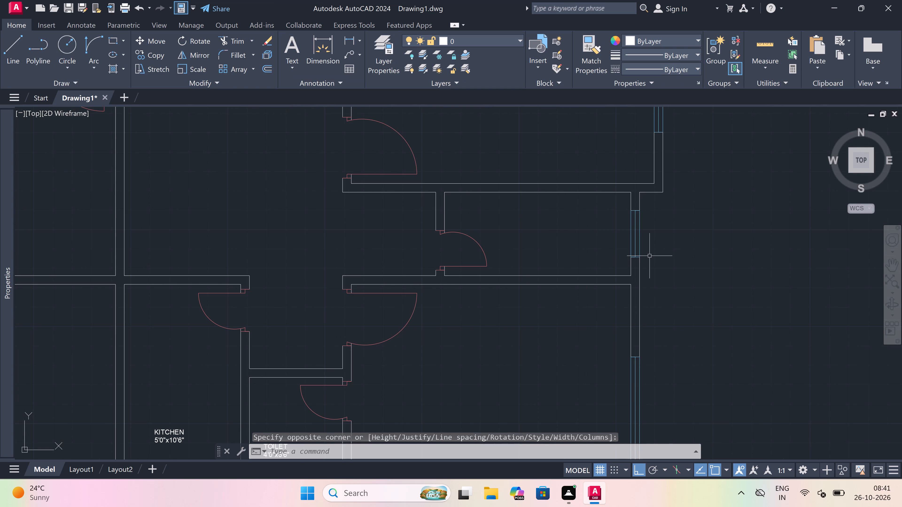
{"action": "key", "text": "space"}
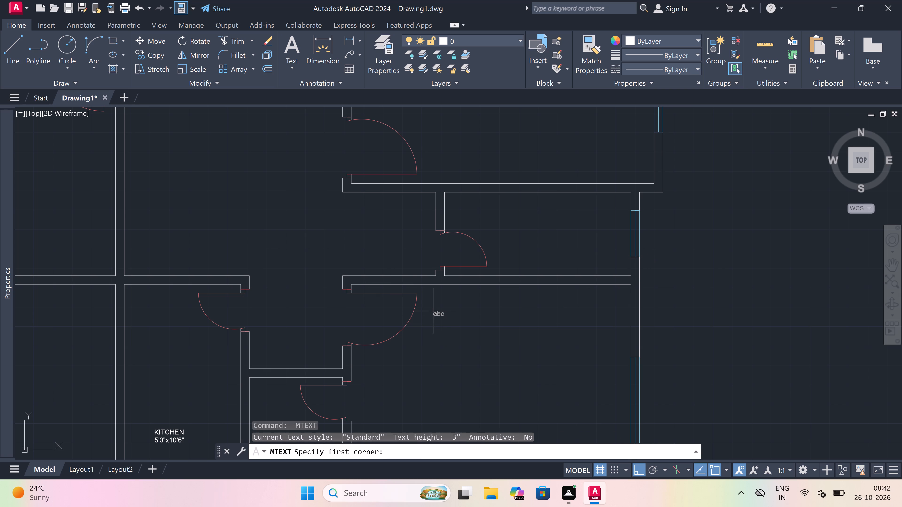
{"action": "left_click_drag", "start_coordinate": [436, 309], "coordinate": [445, 309]}
{"action": "left_click", "coordinate": [820, 307]}
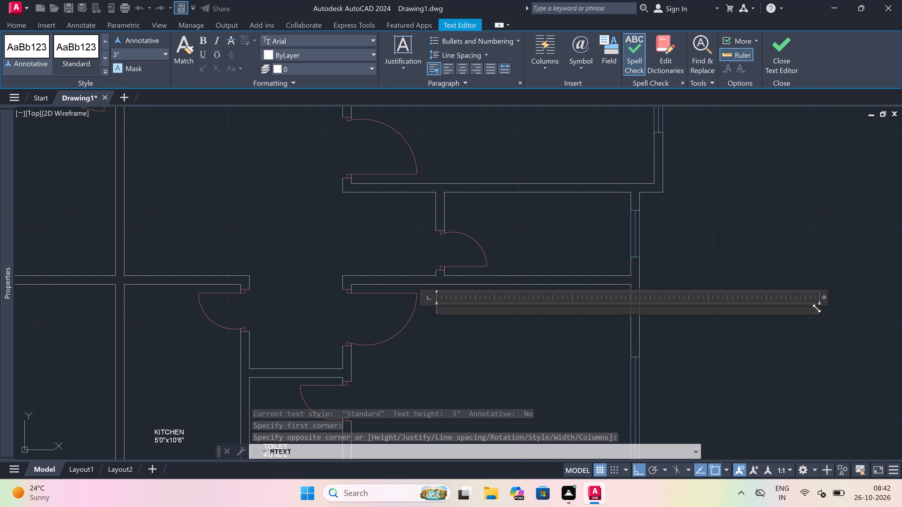
{"action": "type", "text": "BEDROOM"}
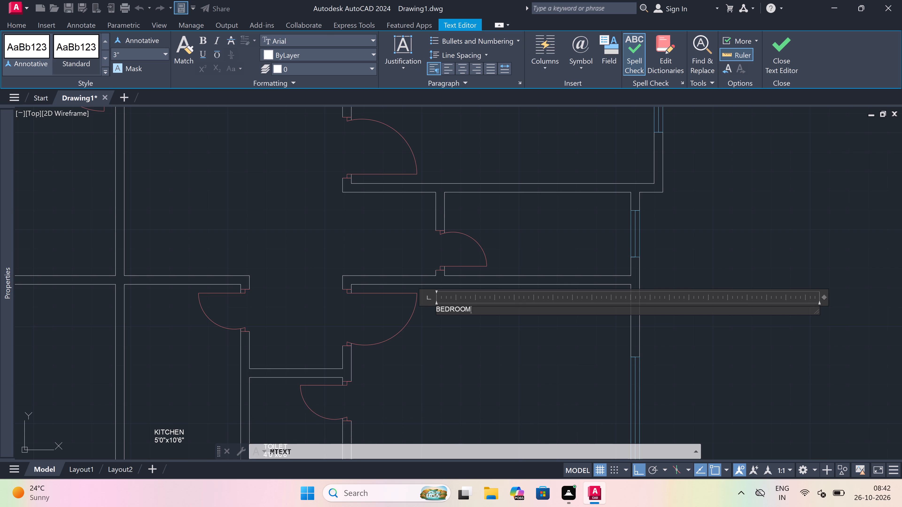
{"action": "key", "text": "Return"}
{"action": "type", "text": "12'0"}
{"action": "type", "text": "\"x"}
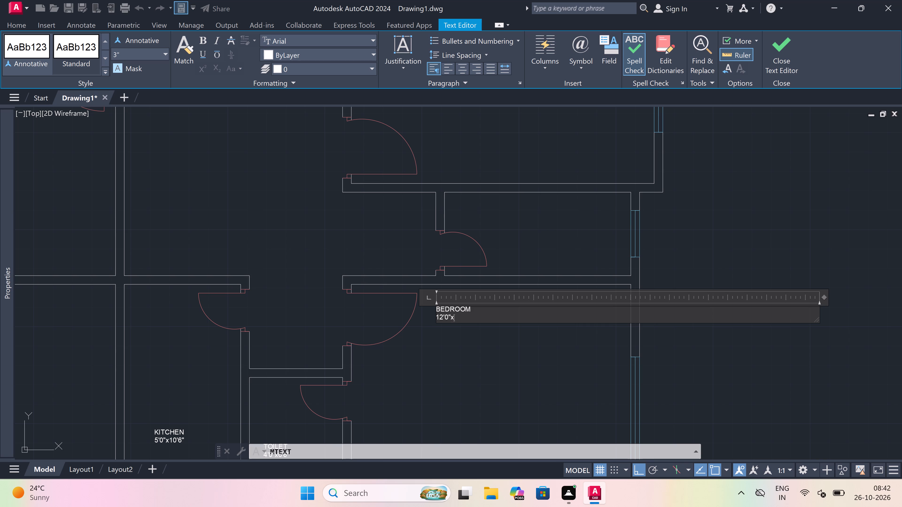
{"action": "type", "text": "10'6"}
{"action": "key", "text": "shift+quotedbl"}
{"action": "left_click", "coordinate": [455, 369]}
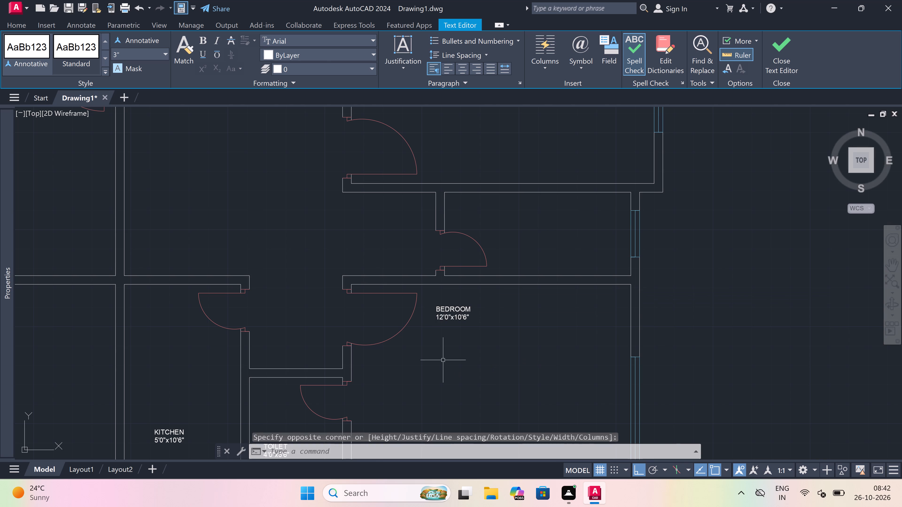
Place a multiline text box in the small room directly above the lower east flat's 12'0"x10'6" bedroom.
{"action": "scroll", "coordinate": [420, 329], "scroll_direction": "down", "scroll_amount": 4}
{"action": "scroll", "coordinate": [471, 239], "scroll_direction": "up", "scroll_amount": 1}
{"action": "scroll", "coordinate": [505, 264], "scroll_direction": "down", "scroll_amount": 4}
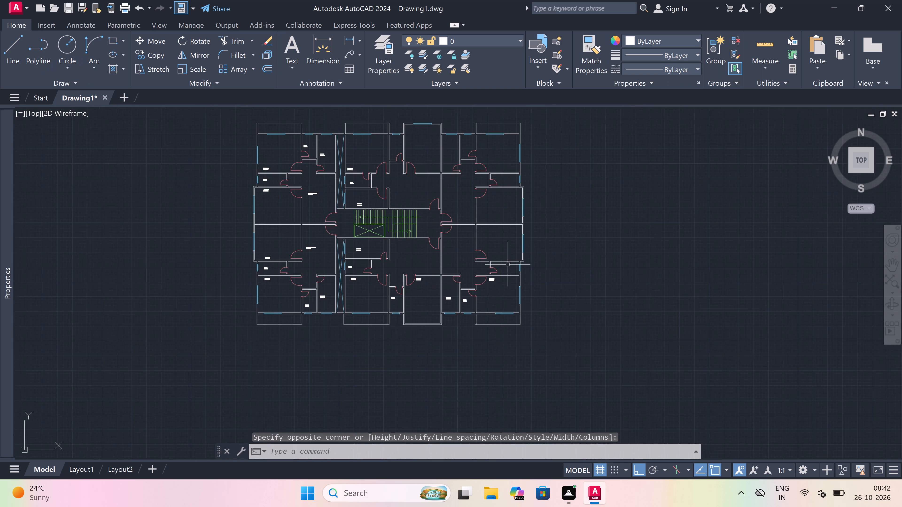
{"action": "scroll", "coordinate": [536, 263], "scroll_direction": "up", "scroll_amount": 4}
{"action": "scroll", "coordinate": [401, 284], "scroll_direction": "up", "scroll_amount": 2}
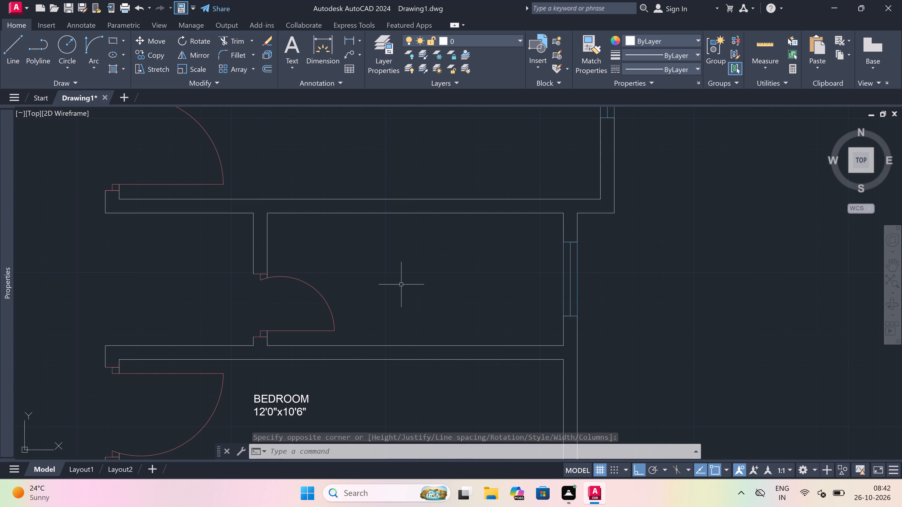
{"action": "key", "text": "space"}
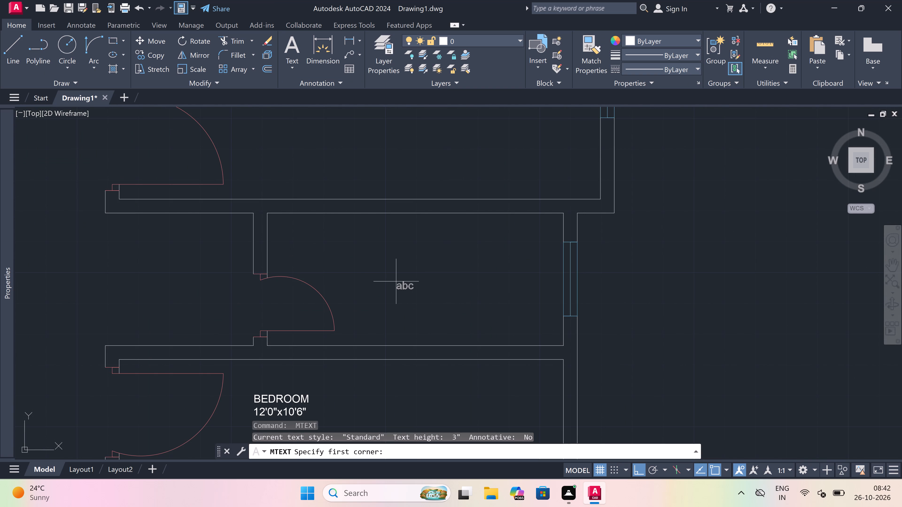
{"action": "left_click_drag", "start_coordinate": [357, 257], "coordinate": [403, 257]}
{"action": "left_click", "coordinate": [759, 252]}
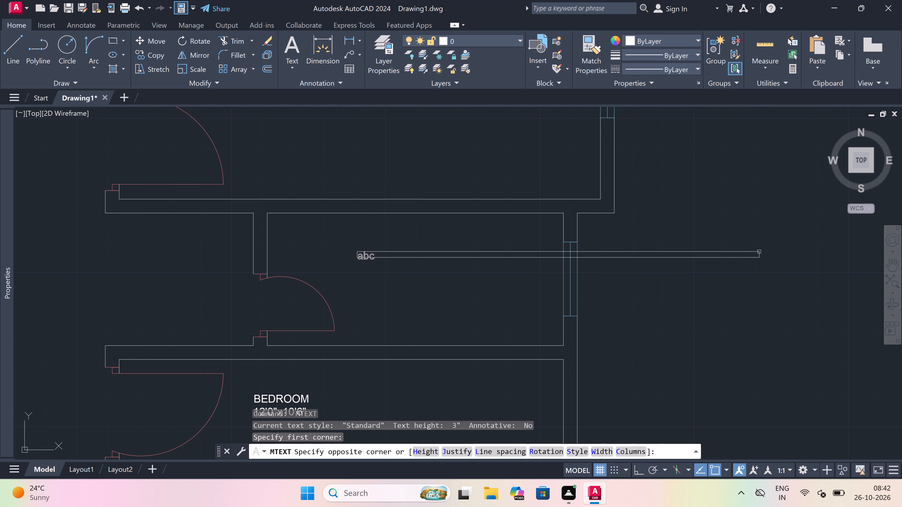
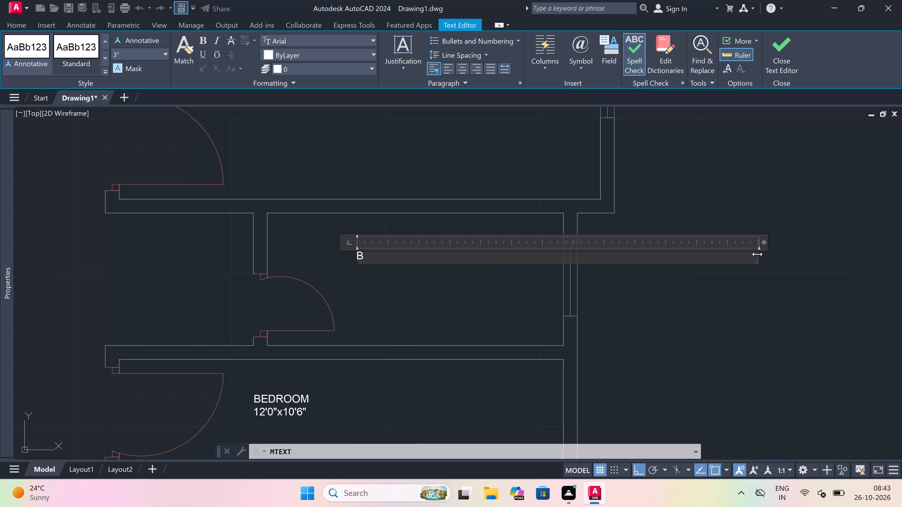
Enter the two-line label "TOILET 8'0"x3'7"" in the open text box above the lower east flat's 12'0"x10'6" bedroom.
{"action": "scroll", "coordinate": [365, 261], "scroll_direction": "up", "scroll_amount": 1}
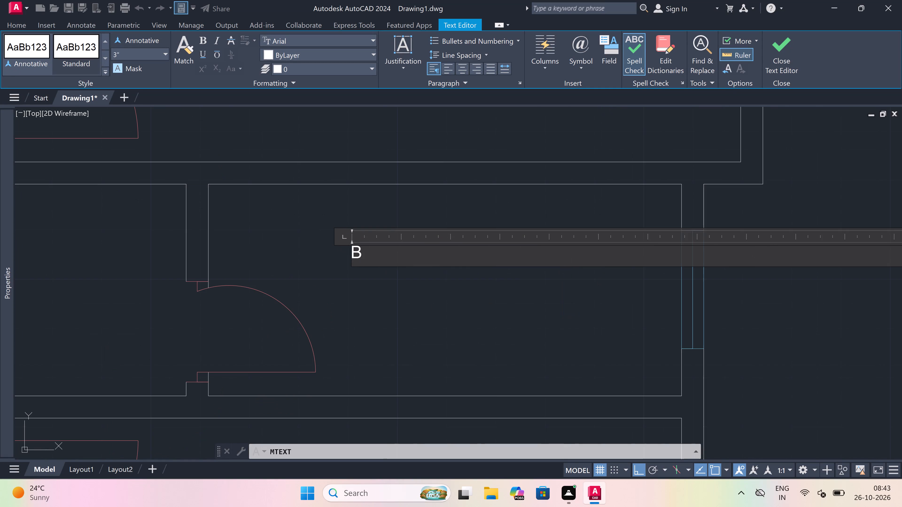
{"action": "key", "text": "BackSpace"}
{"action": "type", "text": "TOILET"}
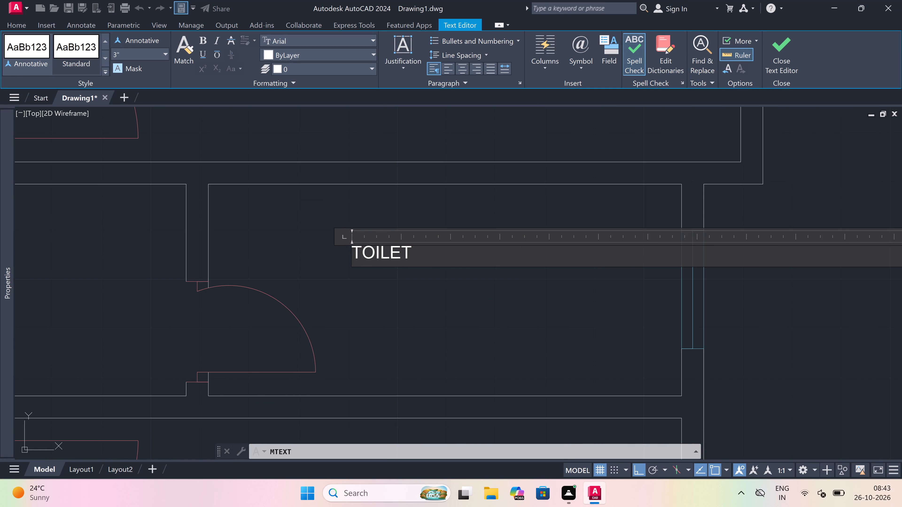
{"action": "key", "text": "Return"}
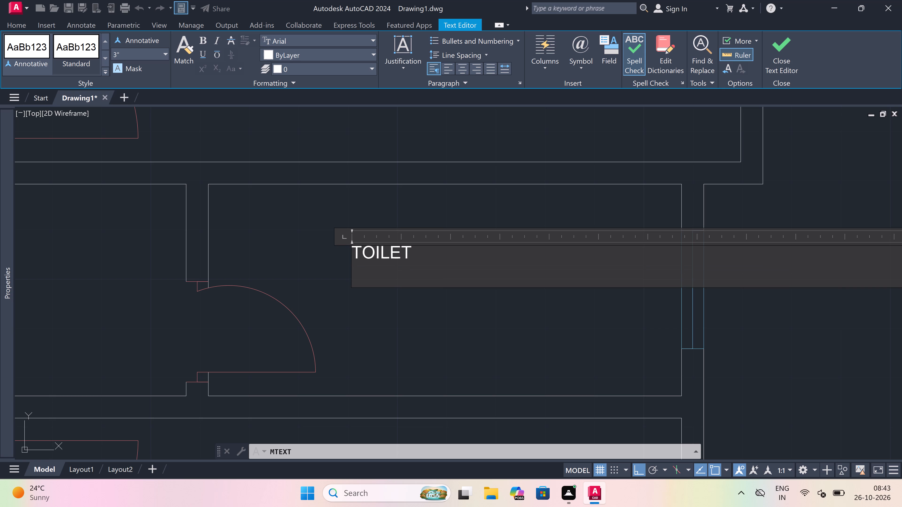
{"action": "type", "text": "8'0"}
{"action": "key", "text": "shift+quotedbl"}
{"action": "key", "text": "x"}
{"action": "type", "text": "3'"}
{"action": "type", "text": "7\""}
{"action": "left_click", "coordinate": [361, 320]}
Add a two-line text label "BEDROOM 13'0"x10'0"" in the large room directly above the lower east flat's 8'0"x3'7" toilet.
{"action": "scroll", "coordinate": [363, 320], "scroll_direction": "down", "scroll_amount": 5}
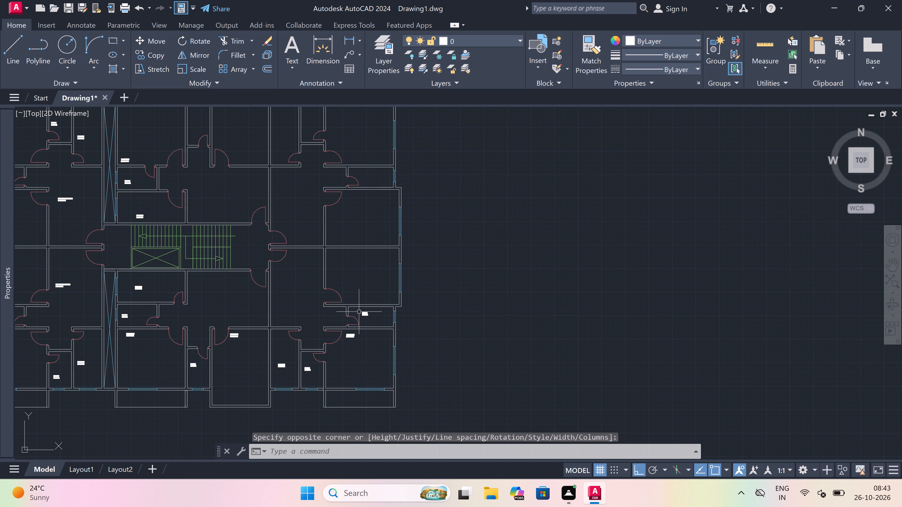
{"action": "scroll", "coordinate": [343, 278], "scroll_direction": "up", "scroll_amount": 2}
{"action": "scroll", "coordinate": [405, 350], "scroll_direction": "up", "scroll_amount": 2}
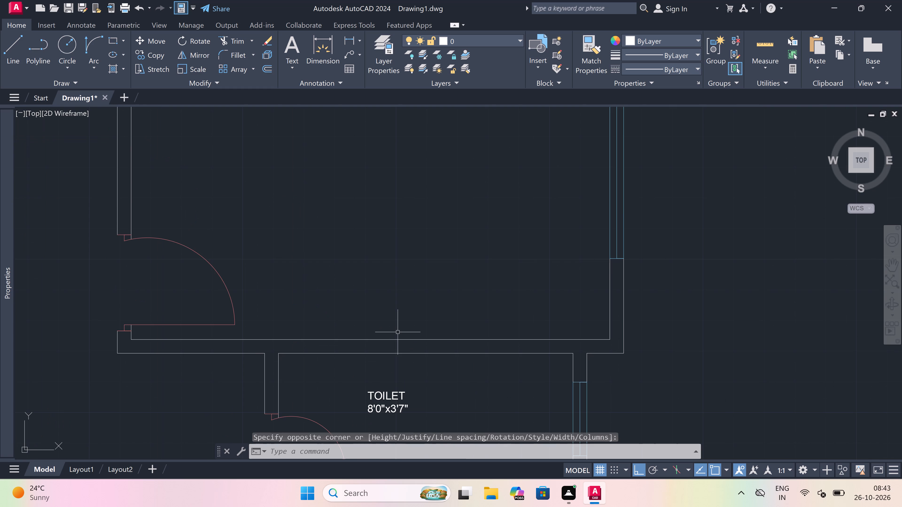
{"action": "scroll", "coordinate": [398, 331], "scroll_direction": "up", "scroll_amount": 1}
{"action": "key", "text": "space"}
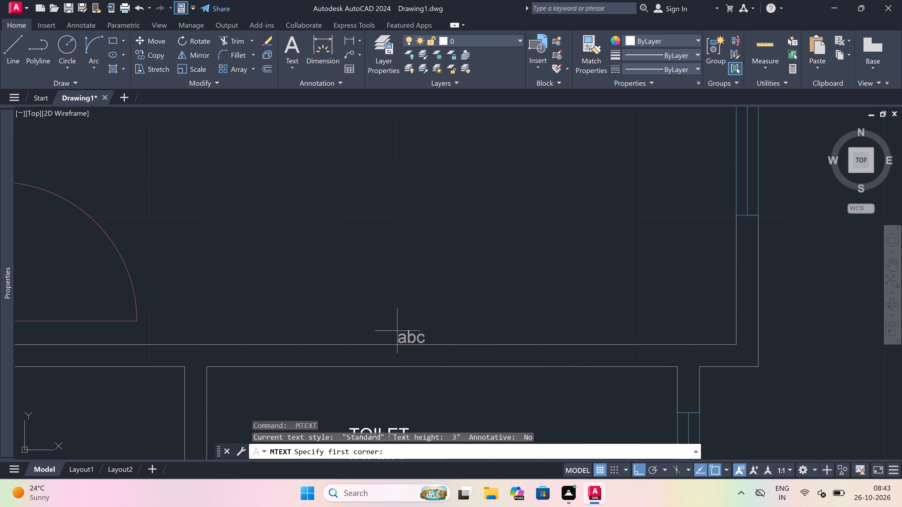
{"action": "left_click_drag", "start_coordinate": [244, 275], "coordinate": [248, 275]}
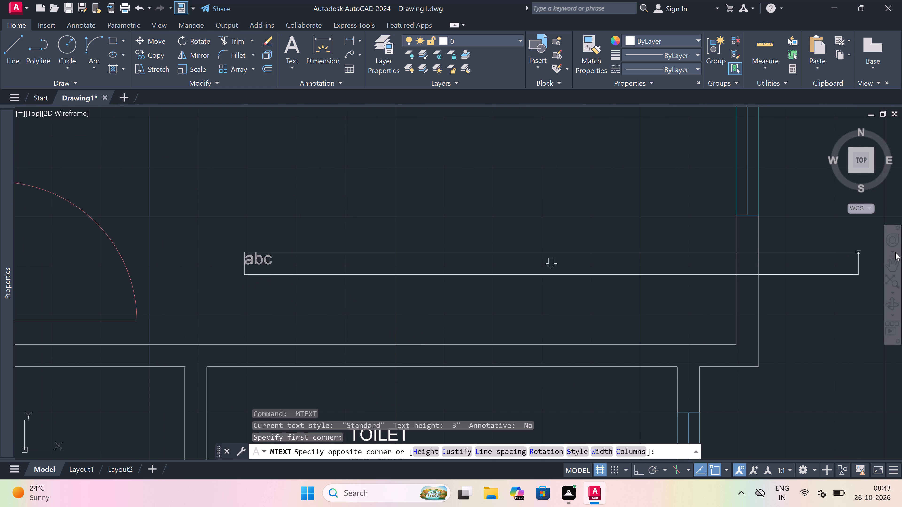
{"action": "left_click", "coordinate": [872, 262]}
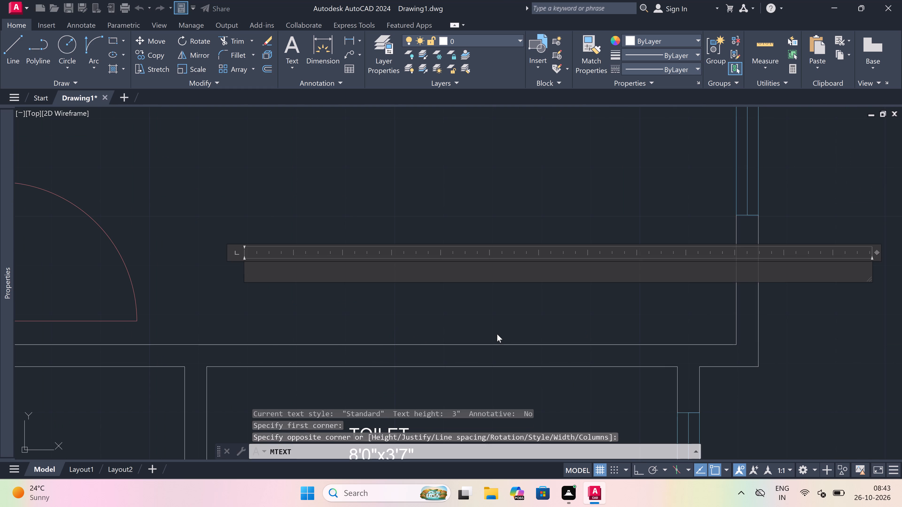
{"action": "type", "text": "BEDROOM"}
{"action": "key", "text": "Return"}
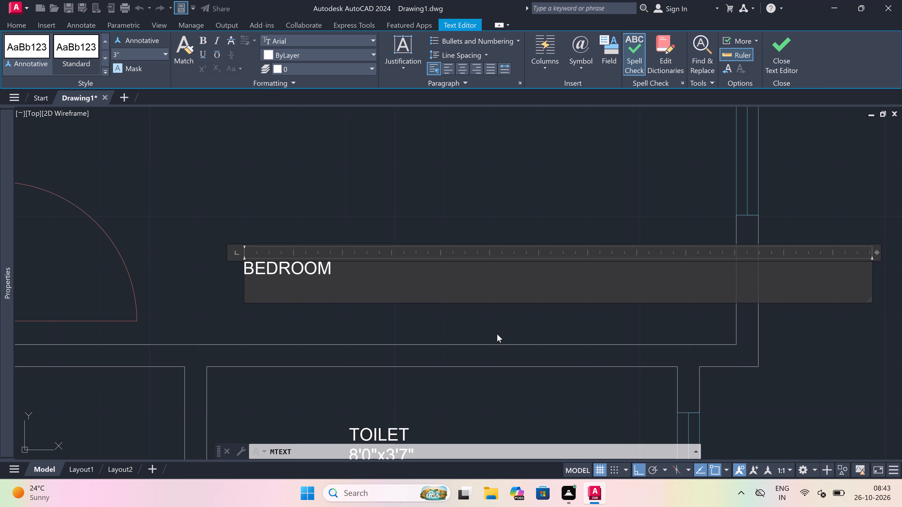
{"action": "type", "text": "13'0"}
{"action": "type", "text": "\"x"}
{"action": "scroll", "coordinate": [494, 336], "scroll_direction": "down", "scroll_amount": 4}
{"action": "scroll", "coordinate": [462, 334], "scroll_direction": "up", "scroll_amount": 4}
{"action": "scroll", "coordinate": [492, 305], "scroll_direction": "up", "scroll_amount": 1}
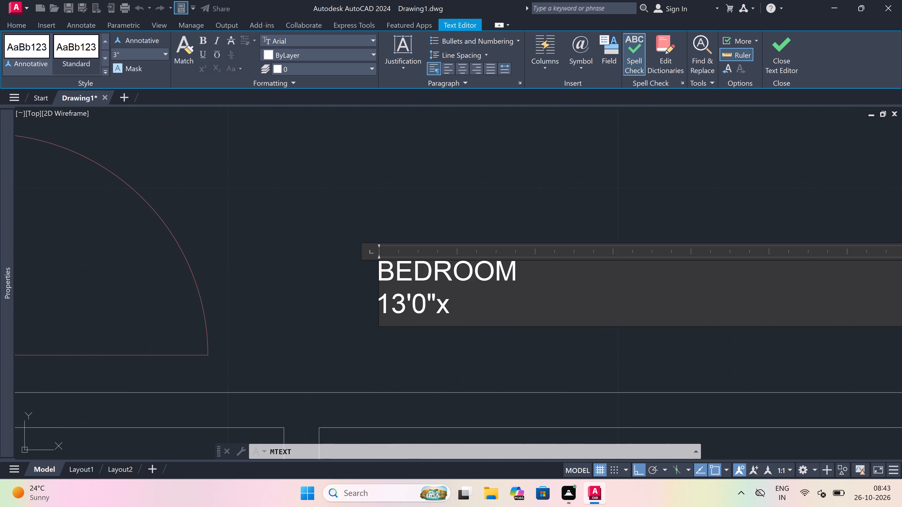
{"action": "scroll", "coordinate": [492, 304], "scroll_direction": "up", "scroll_amount": 1}
{"action": "type", "text": "10'0"}
{"action": "key", "text": "shift+quotedbl"}
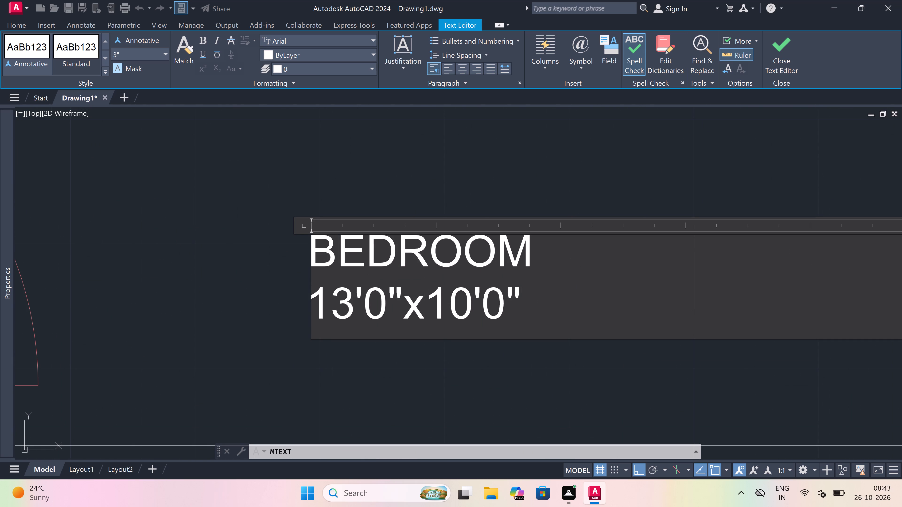
{"action": "left_click", "coordinate": [385, 371]}
Add a two-line text label "BEDROOM 13'0"x10'0"" near the top of the upper east flat's large room, directly north of the lower flat's 13'0"x10'0" bedroom.
{"action": "scroll", "coordinate": [359, 296], "scroll_direction": "down", "scroll_amount": 5}
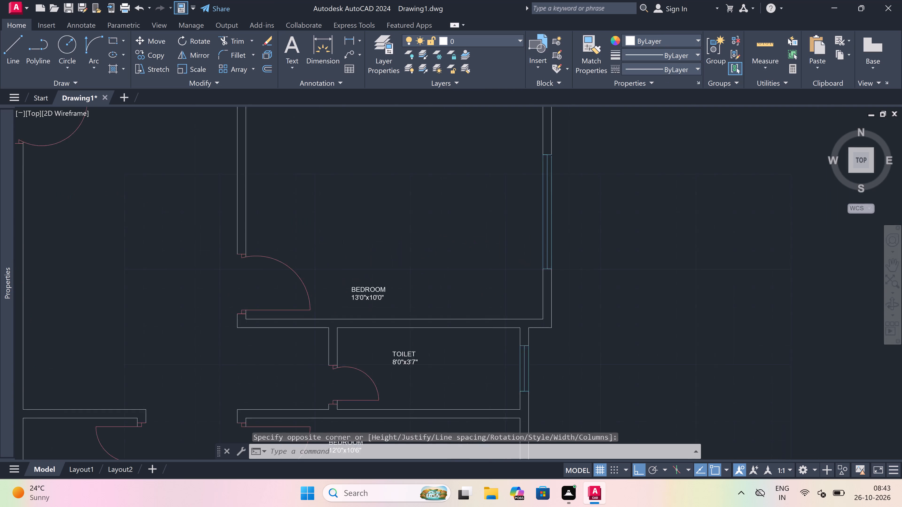
{"action": "scroll", "coordinate": [359, 296], "scroll_direction": "down", "scroll_amount": 4}
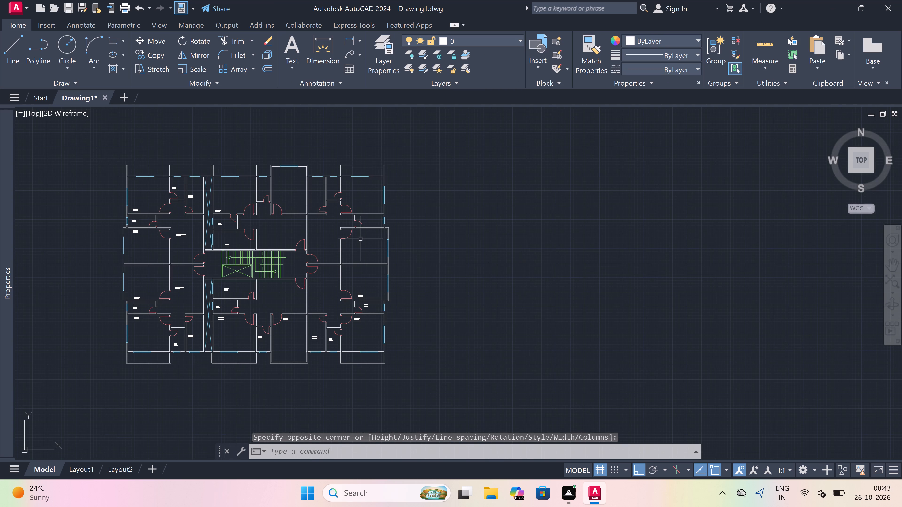
{"action": "scroll", "coordinate": [361, 238], "scroll_direction": "up", "scroll_amount": 5}
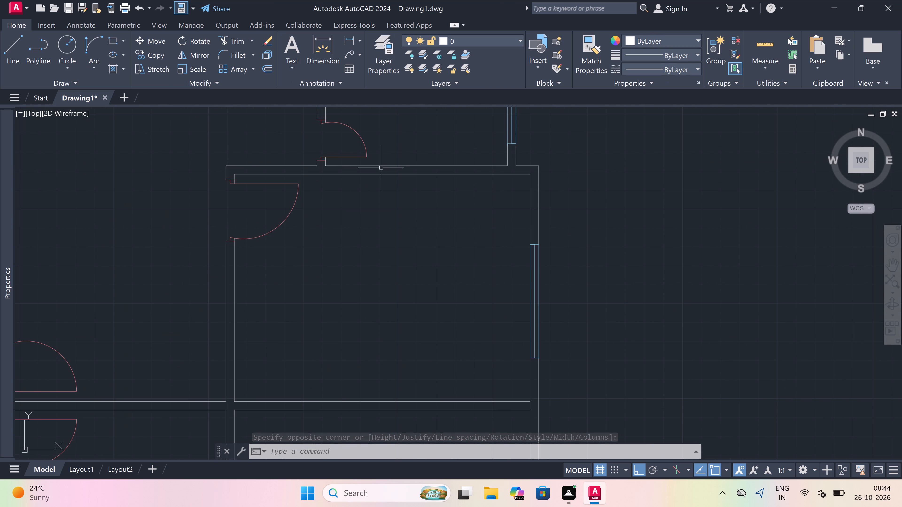
{"action": "scroll", "coordinate": [404, 157], "scroll_direction": "up", "scroll_amount": 2}
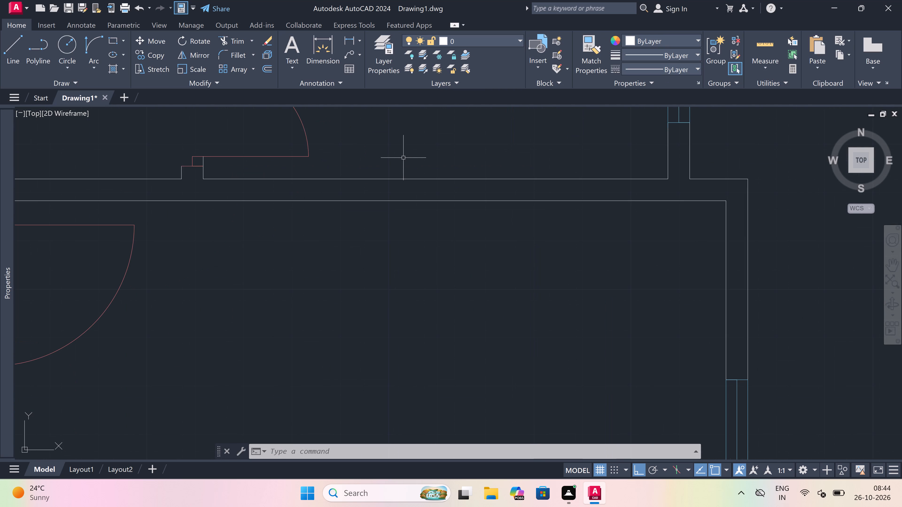
{"action": "key", "text": "space"}
{"action": "scroll", "coordinate": [402, 158], "scroll_direction": "down", "scroll_amount": 3}
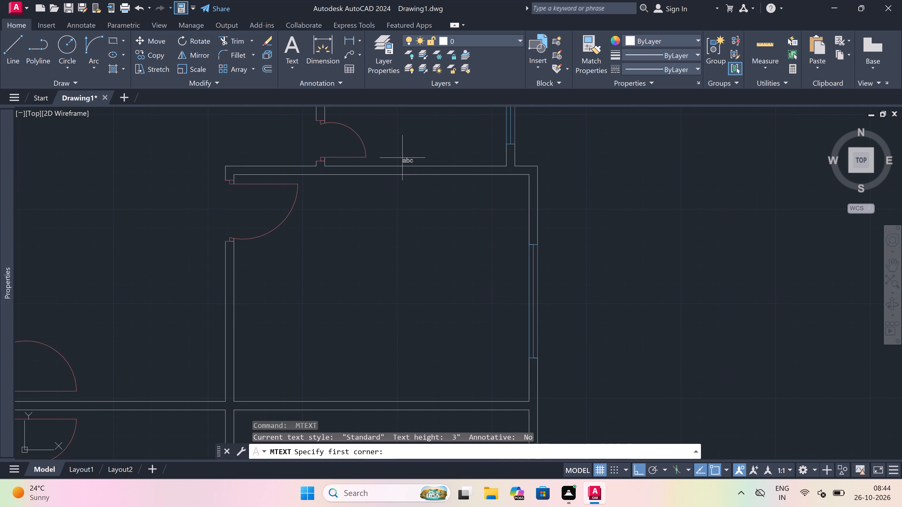
{"action": "scroll", "coordinate": [402, 158], "scroll_direction": "down", "scroll_amount": 1}
{"action": "scroll", "coordinate": [402, 158], "scroll_direction": "up", "scroll_amount": 3}
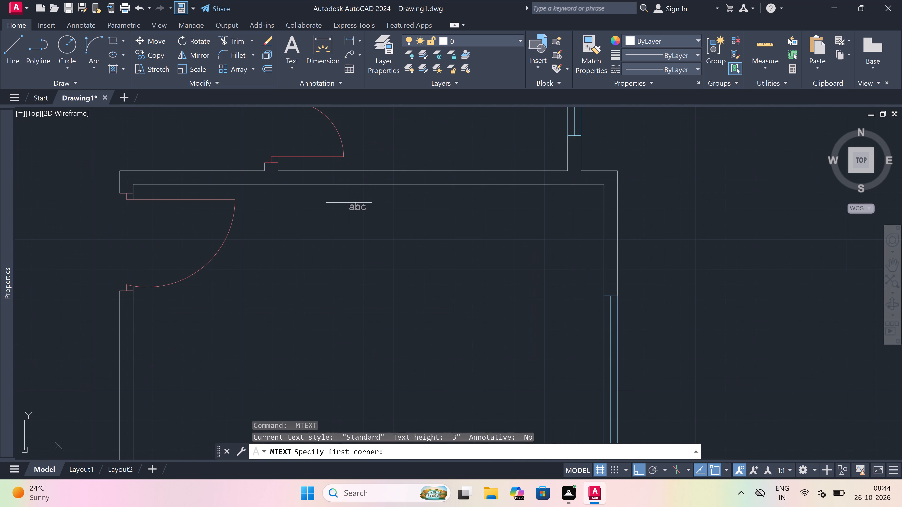
{"action": "left_click_drag", "start_coordinate": [325, 217], "coordinate": [328, 217]}
{"action": "left_click", "coordinate": [707, 229]}
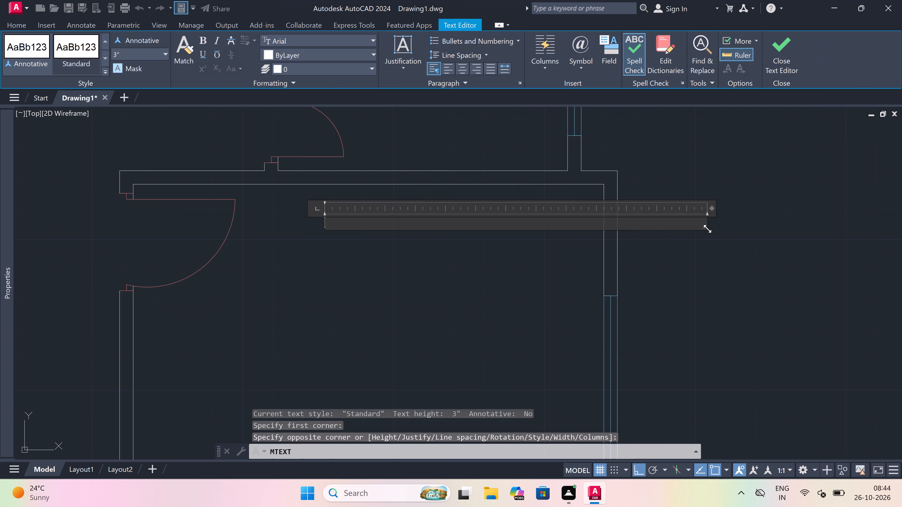
{"action": "type", "text": "BEDROOM"}
{"action": "key", "text": "Return"}
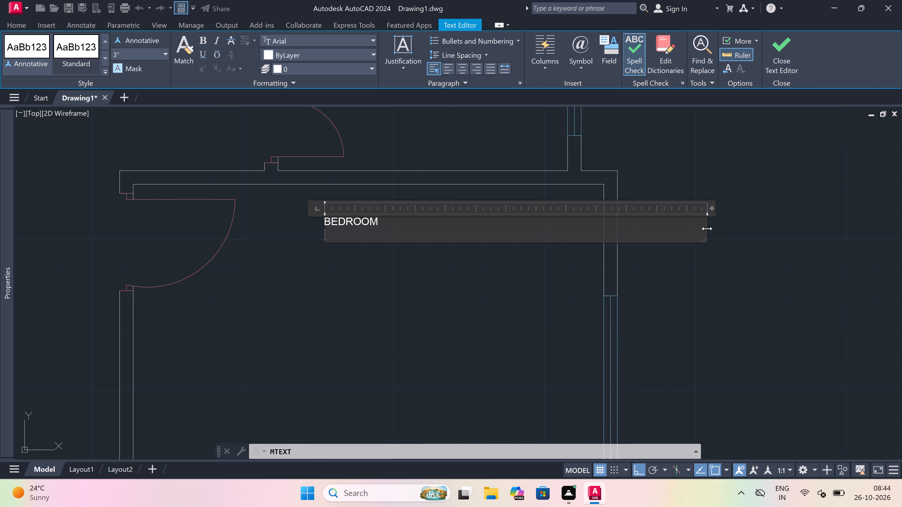
{"action": "type", "text": "13'0"}
{"action": "type", "text": "\"x10'0\""}
{"action": "left_click", "coordinate": [438, 281]}
Add a two-line text label "TOILET 8'0"x3'7"" in the small room directly north of the upper east flat's 13'0"x10'0" bedroom.
{"action": "scroll", "coordinate": [381, 249], "scroll_direction": "down", "scroll_amount": 5}
{"action": "scroll", "coordinate": [376, 221], "scroll_direction": "up", "scroll_amount": 2}
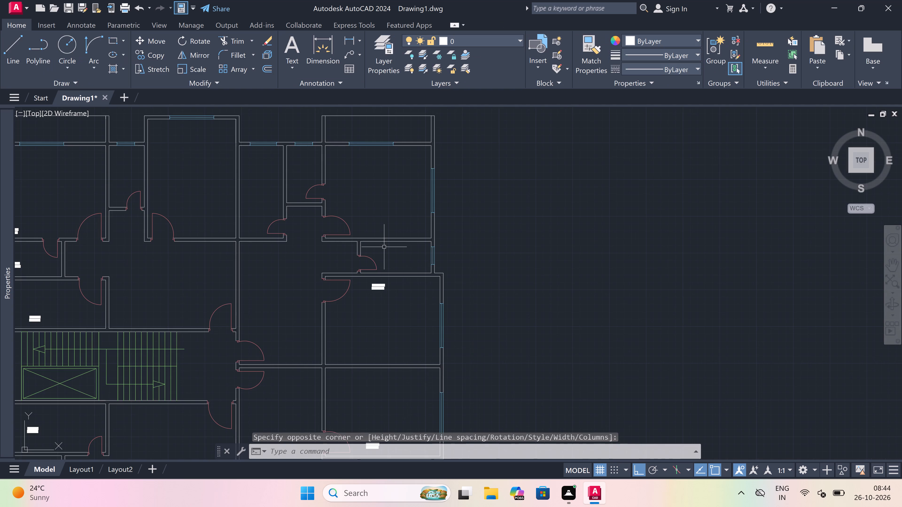
{"action": "scroll", "coordinate": [385, 251], "scroll_direction": "up", "scroll_amount": 4}
{"action": "key", "text": "space"}
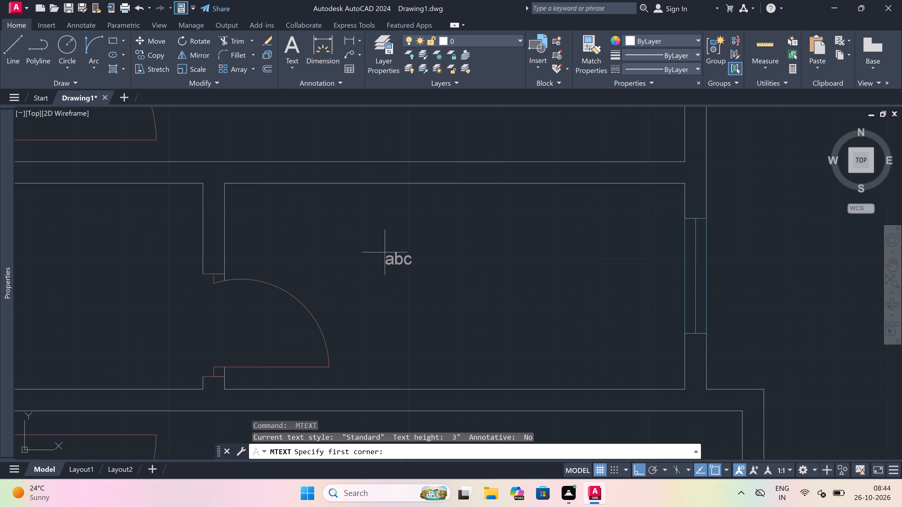
{"action": "left_click_drag", "start_coordinate": [369, 269], "coordinate": [382, 268]}
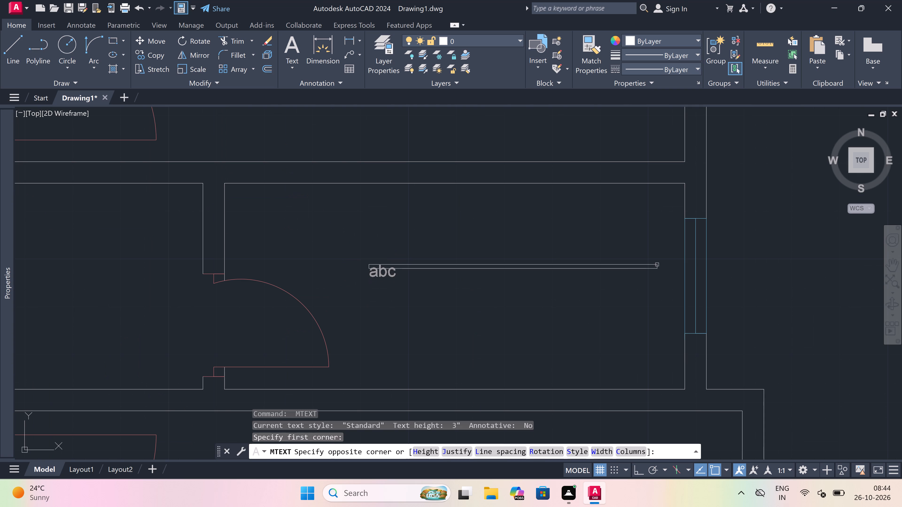
{"action": "left_click", "coordinate": [811, 271]}
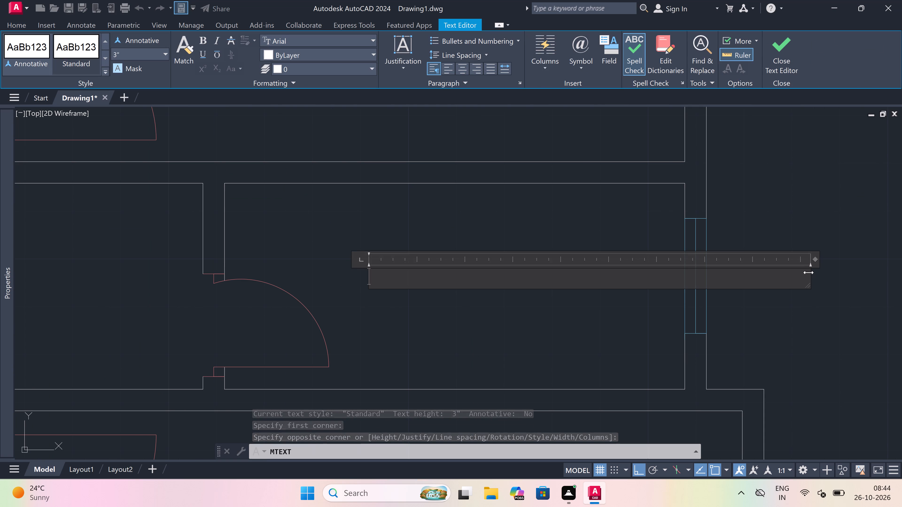
{"action": "type", "text": "TOILET"}
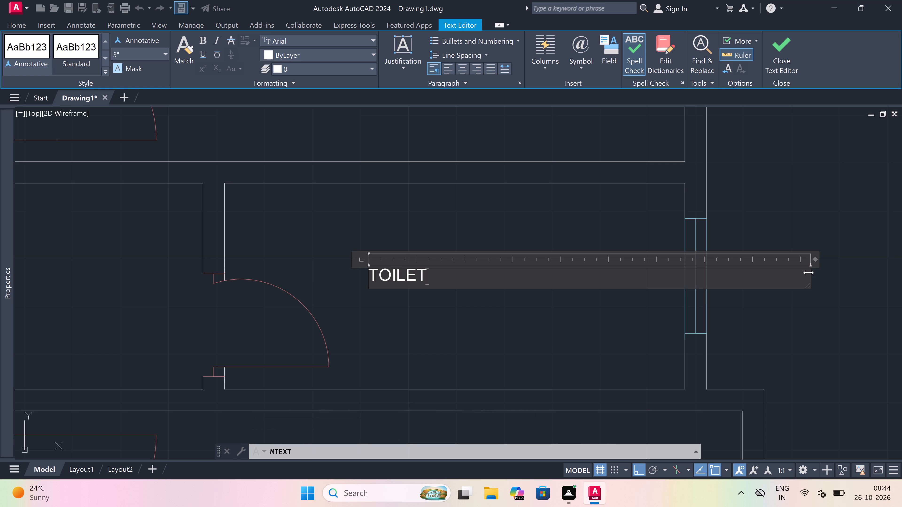
{"action": "key", "text": "Return"}
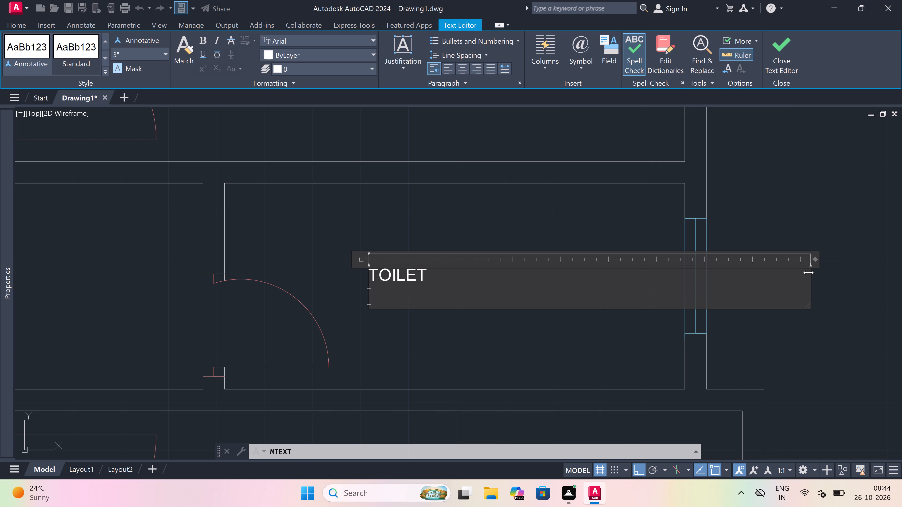
{"action": "type", "text": "8'0"}
{"action": "type", "text": "\"x"}
{"action": "key", "text": "3"}
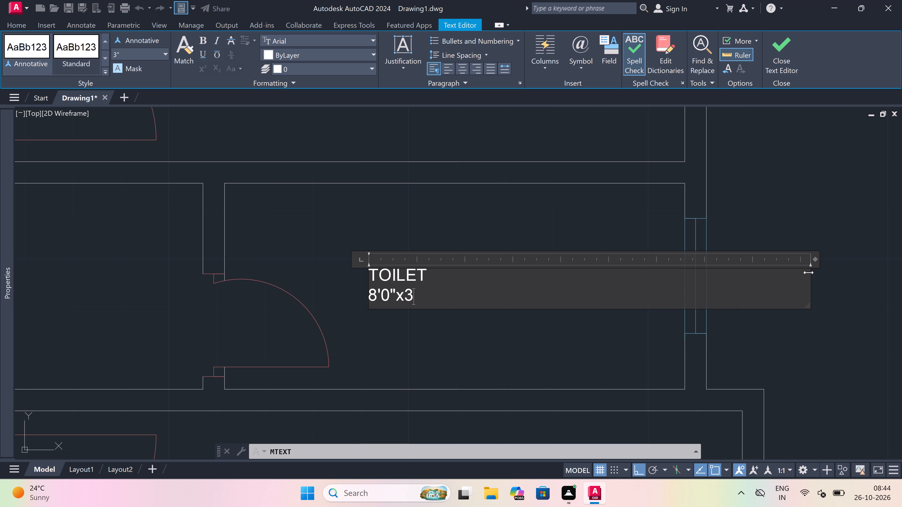
{"action": "type", "text": "'7\""}
{"action": "left_click", "coordinate": [368, 341]}
Add a two-line text label "BEDROOM 12'0"x10'6"" near the south wall of the large room directly north of the upper east flat's 8'0"x3'7" toilet.
{"action": "scroll", "coordinate": [352, 343], "scroll_direction": "down", "scroll_amount": 2}
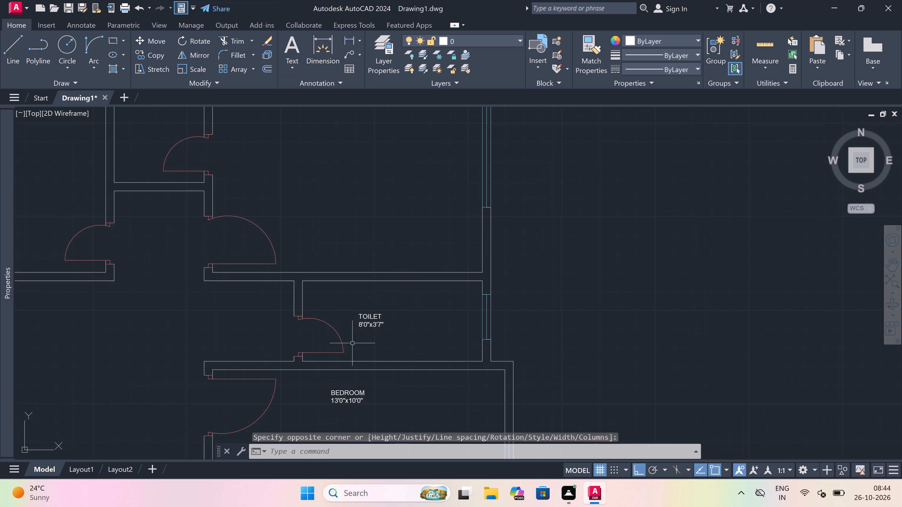
{"action": "scroll", "coordinate": [352, 343], "scroll_direction": "down", "scroll_amount": 3}
{"action": "scroll", "coordinate": [337, 308], "scroll_direction": "up", "scroll_amount": 3}
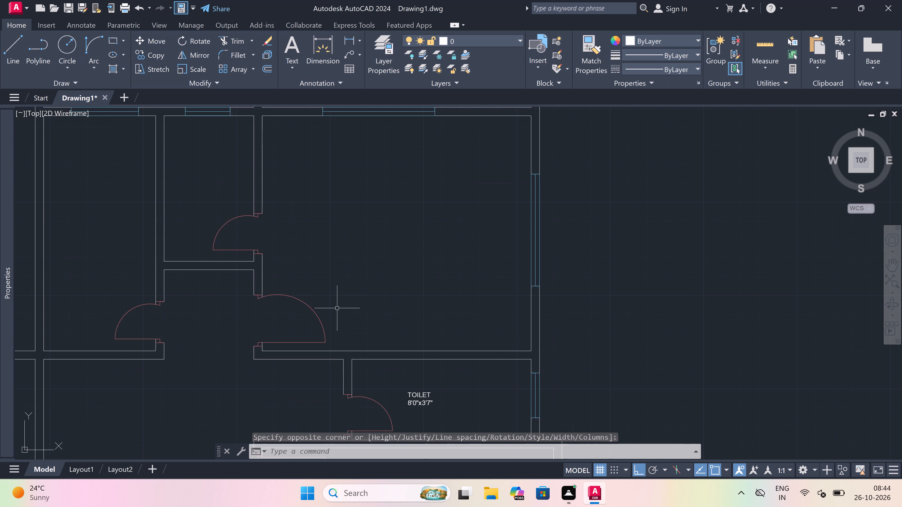
{"action": "scroll", "coordinate": [386, 328], "scroll_direction": "up", "scroll_amount": 2}
{"action": "key", "text": "space"}
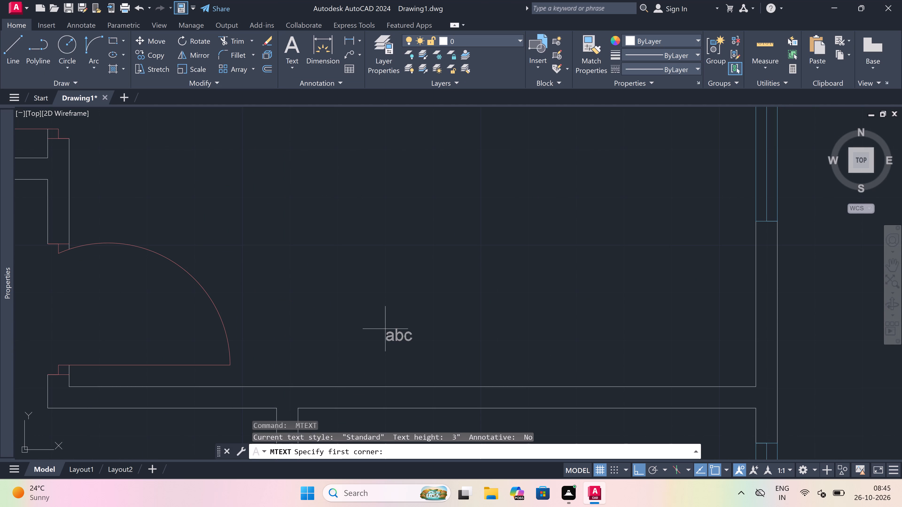
{"action": "left_click_drag", "start_coordinate": [307, 342], "coordinate": [319, 342]}
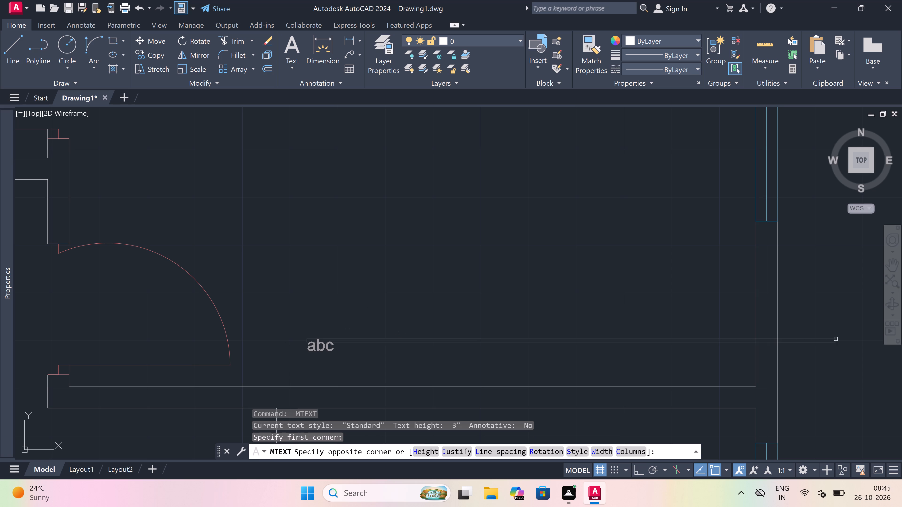
{"action": "left_click", "coordinate": [844, 337]}
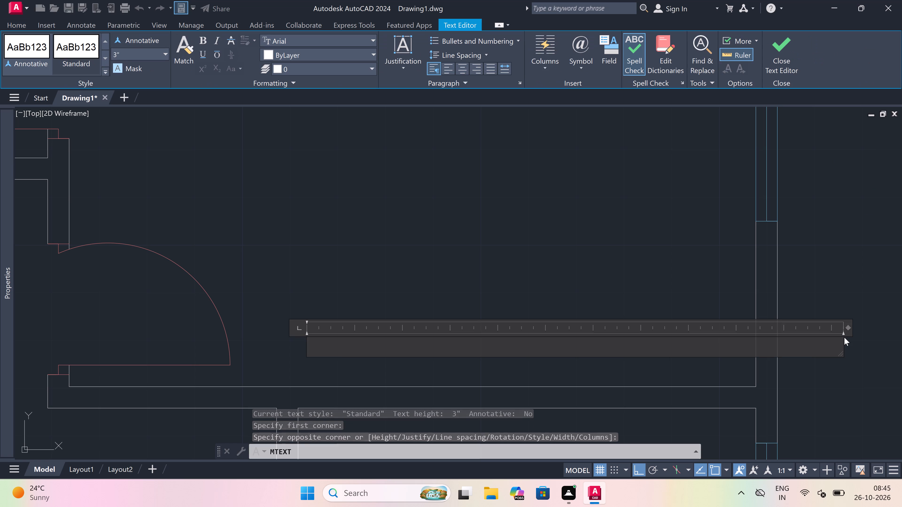
{"action": "scroll", "coordinate": [470, 350], "scroll_direction": "down", "scroll_amount": 5}
{"action": "scroll", "coordinate": [470, 350], "scroll_direction": "up", "scroll_amount": 3}
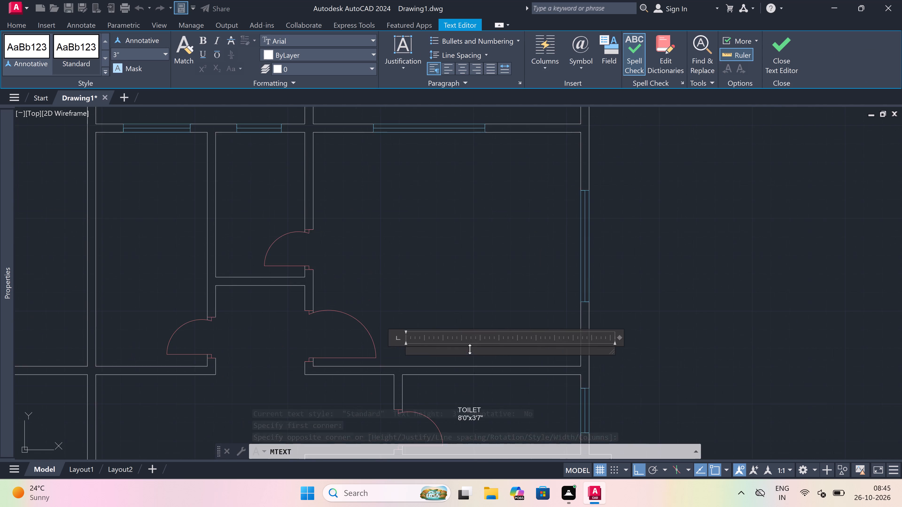
{"action": "scroll", "coordinate": [470, 349], "scroll_direction": "up", "scroll_amount": 2}
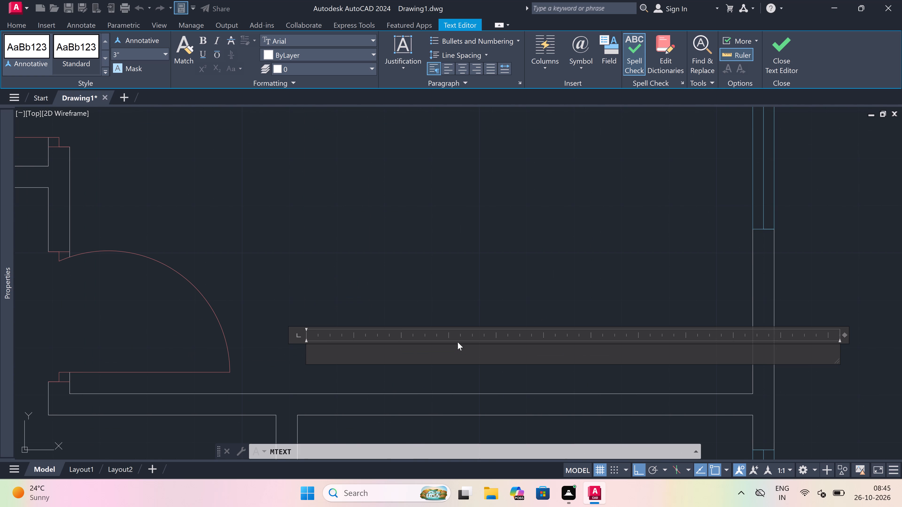
{"action": "scroll", "coordinate": [340, 289], "scroll_direction": "down", "scroll_amount": 5}
{"action": "scroll", "coordinate": [372, 294], "scroll_direction": "up", "scroll_amount": 4}
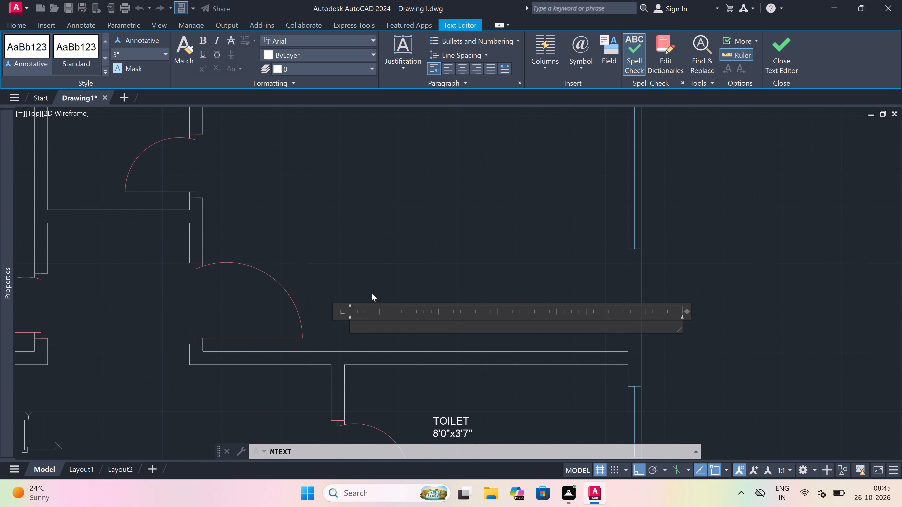
{"action": "scroll", "coordinate": [384, 316], "scroll_direction": "up", "scroll_amount": 2}
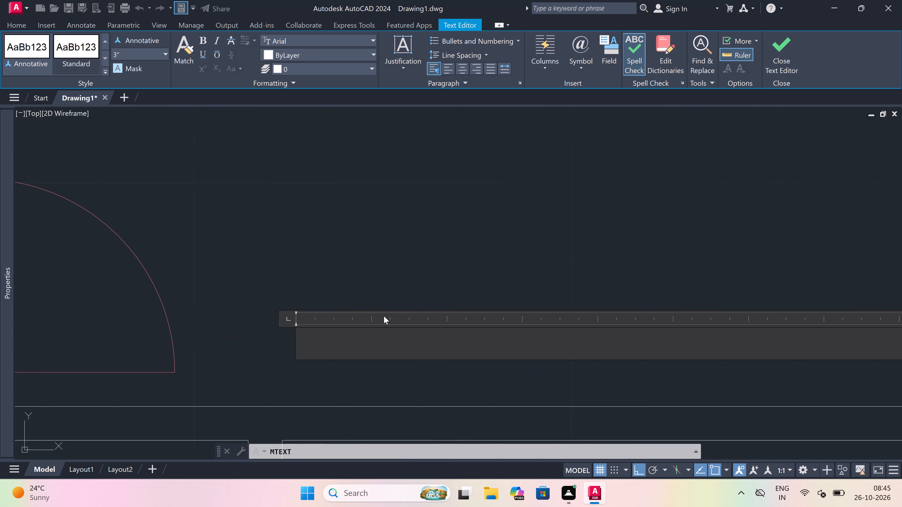
{"action": "type", "text": "BEDROOM"}
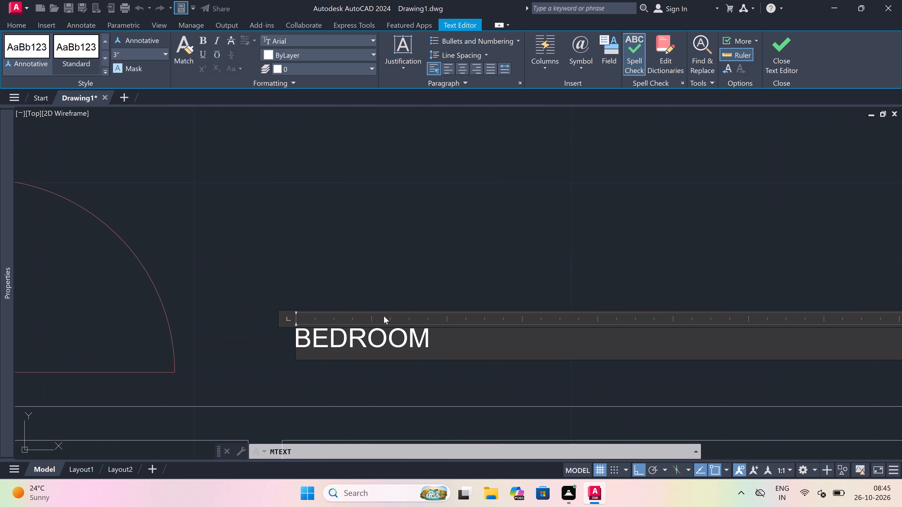
{"action": "key", "text": "Return"}
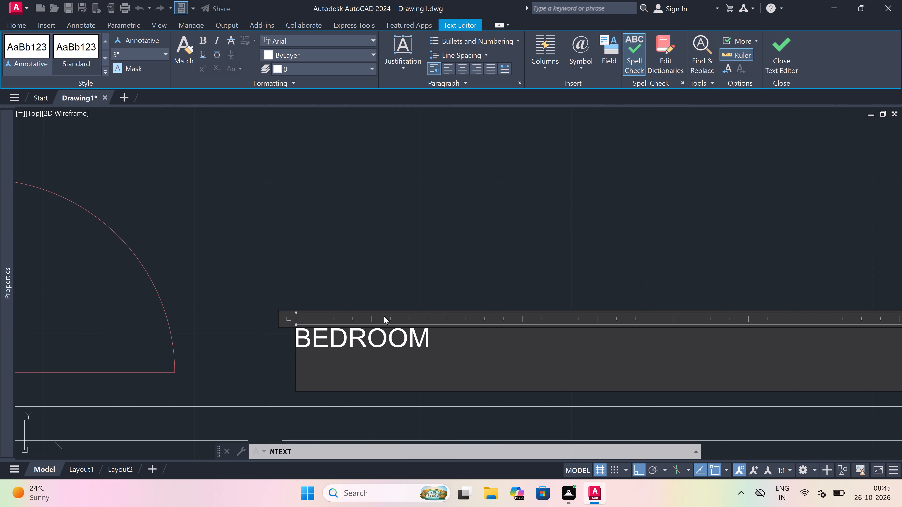
{"action": "type", "text": "12'0"}
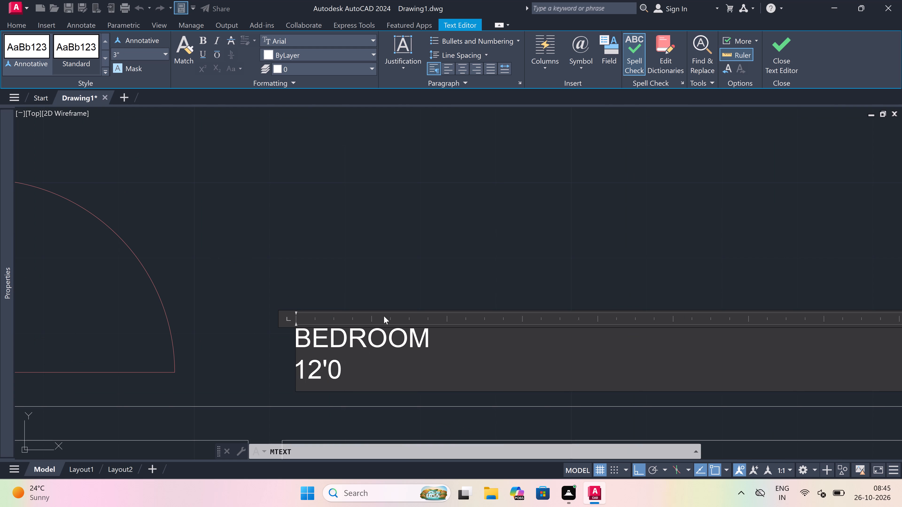
{"action": "type", "text": "\"x"}
{"action": "type", "text": "10'"}
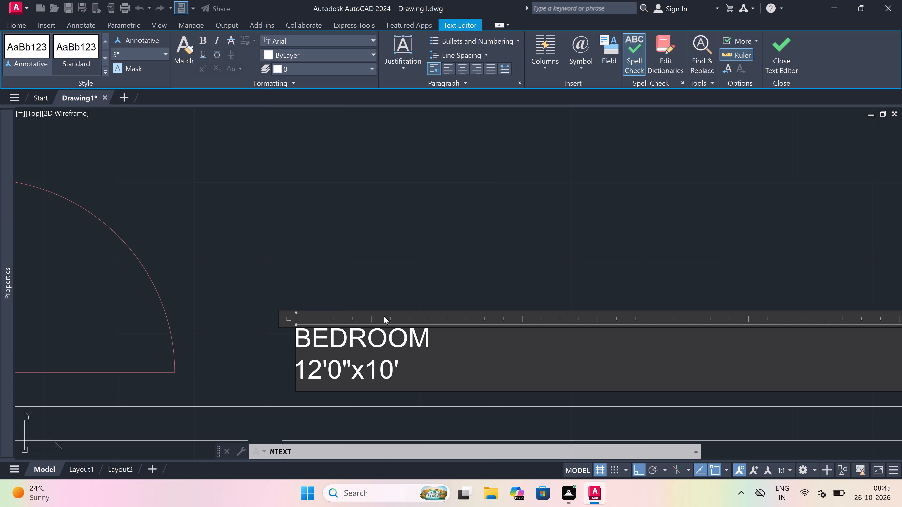
{"action": "type", "text": "6\""}
{"action": "left_click", "coordinate": [384, 286]}
Start a multiline text label with the first line "TOILET" in the small room directly west of the upper east flat's 12'0"x10'6" bedroom.
{"action": "scroll", "coordinate": [384, 286], "scroll_direction": "down", "scroll_amount": 6}
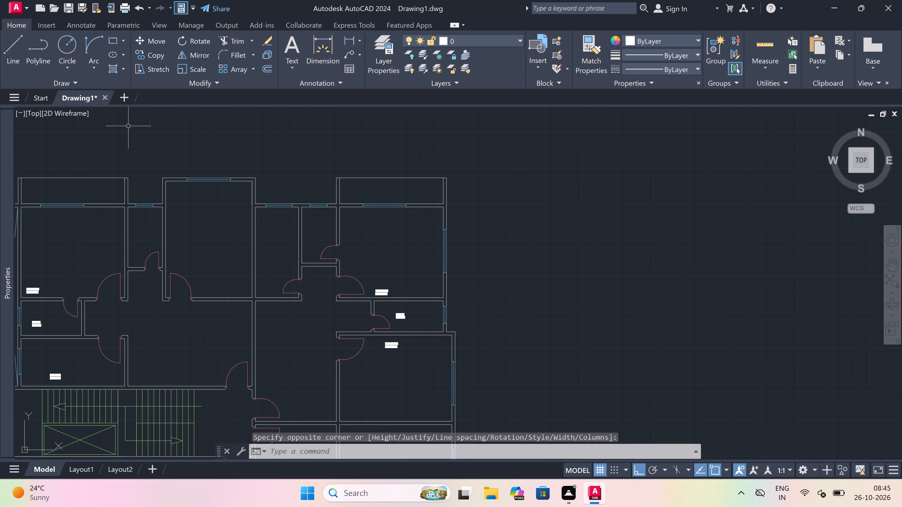
{"action": "scroll", "coordinate": [319, 215], "scroll_direction": "up", "scroll_amount": 3}
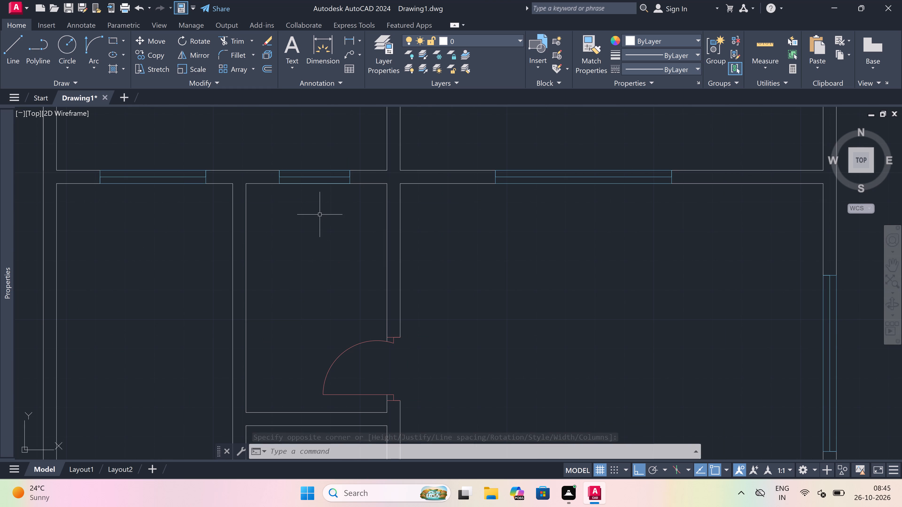
{"action": "key", "text": "space"}
{"action": "scroll", "coordinate": [318, 217], "scroll_direction": "down", "scroll_amount": 2}
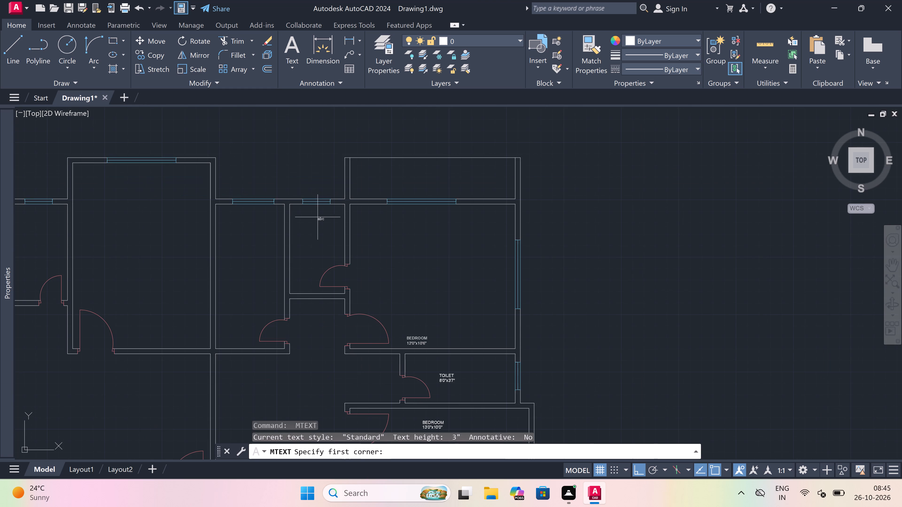
{"action": "scroll", "coordinate": [310, 237], "scroll_direction": "up", "scroll_amount": 3}
{"action": "scroll", "coordinate": [265, 269], "scroll_direction": "down", "scroll_amount": 2}
{"action": "scroll", "coordinate": [265, 269], "scroll_direction": "up", "scroll_amount": 2}
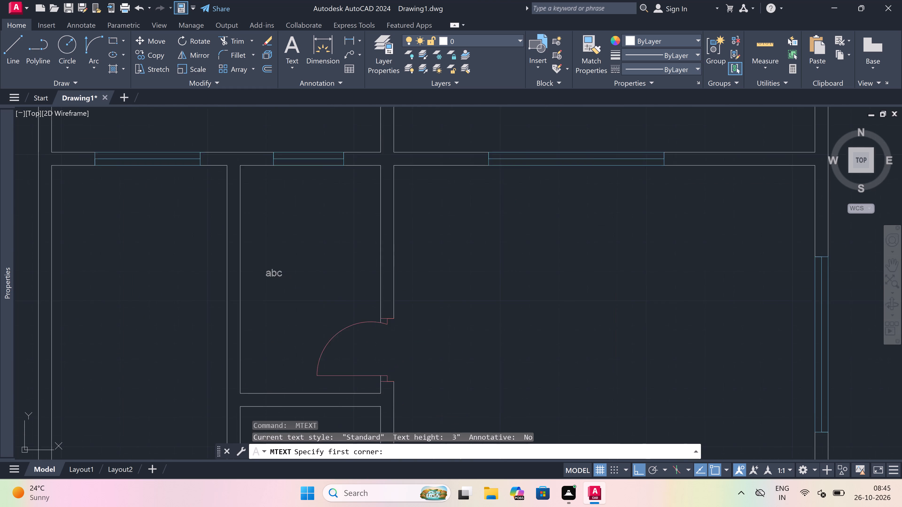
{"action": "left_click_drag", "start_coordinate": [264, 270], "coordinate": [277, 270]}
{"action": "left_click", "coordinate": [698, 303]}
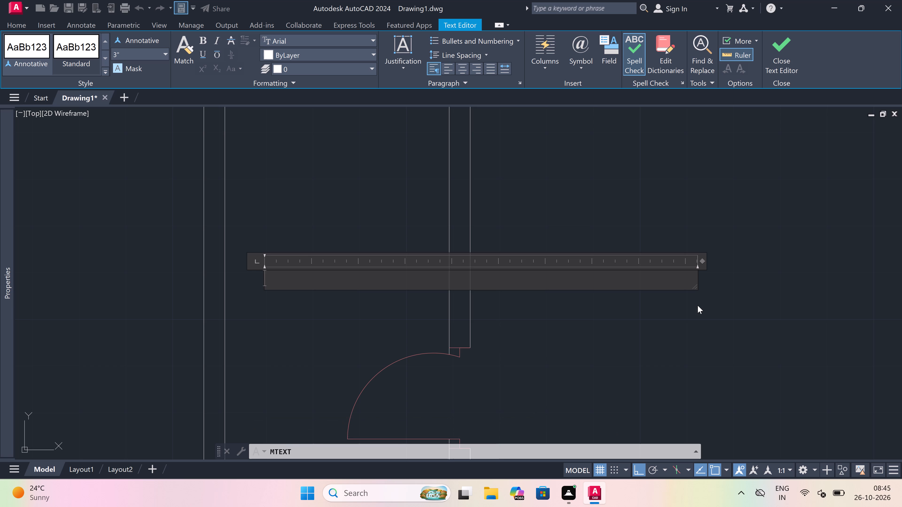
{"action": "type", "text": "TO"}
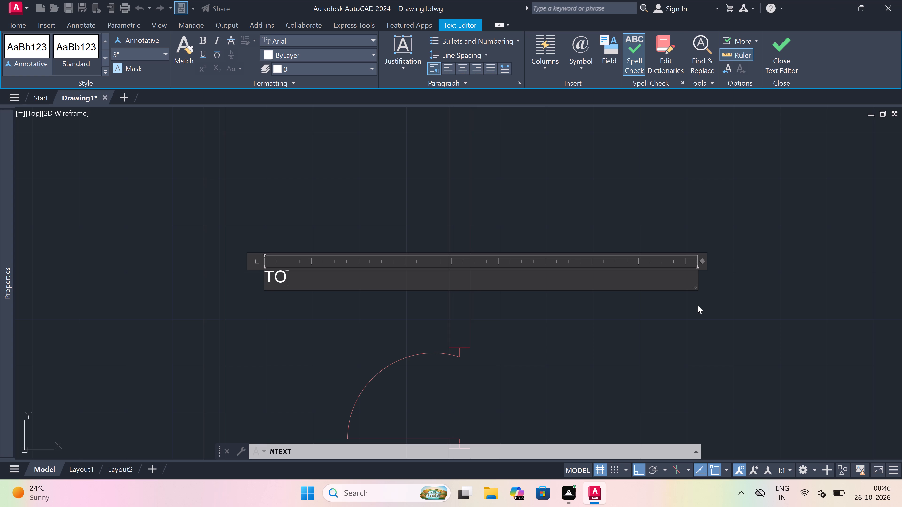
{"action": "type", "text": "ILET"}
{"action": "key", "text": "Return"}
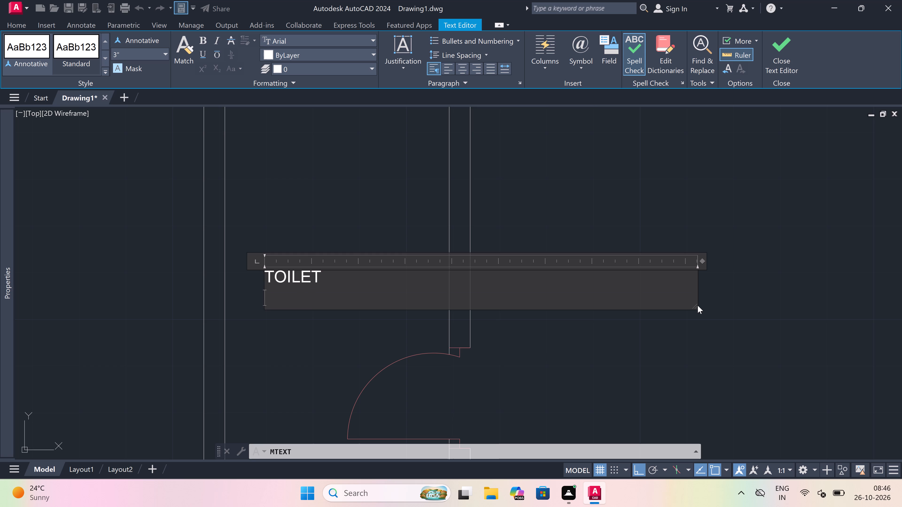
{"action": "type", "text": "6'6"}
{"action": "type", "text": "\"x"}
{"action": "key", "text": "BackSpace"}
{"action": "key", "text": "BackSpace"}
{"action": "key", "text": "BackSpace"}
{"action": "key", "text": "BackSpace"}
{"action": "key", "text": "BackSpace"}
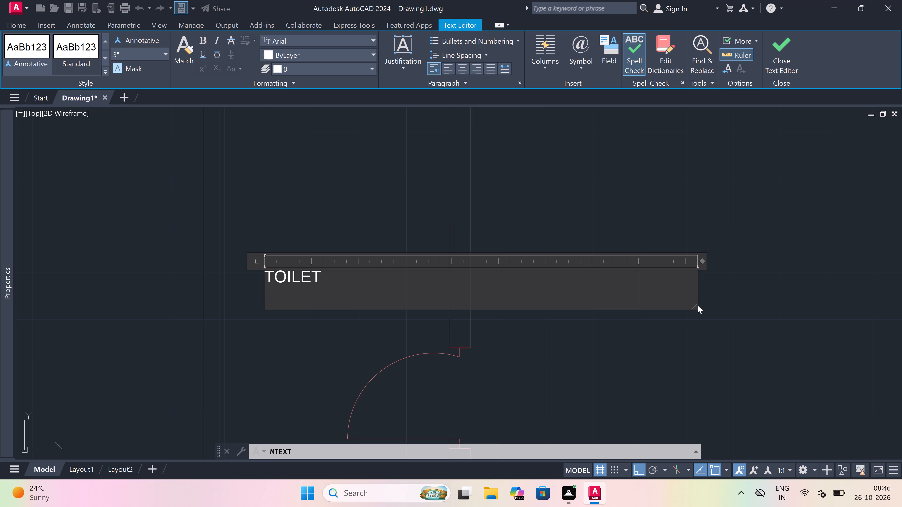
Complete the open TOILET label with the second line "4'0"x6'6"".
{"action": "type", "text": "4'0\""}
{"action": "key", "text": "x"}
{"action": "type", "text": "6'6\""}
{"action": "left_click", "coordinate": [337, 344]}
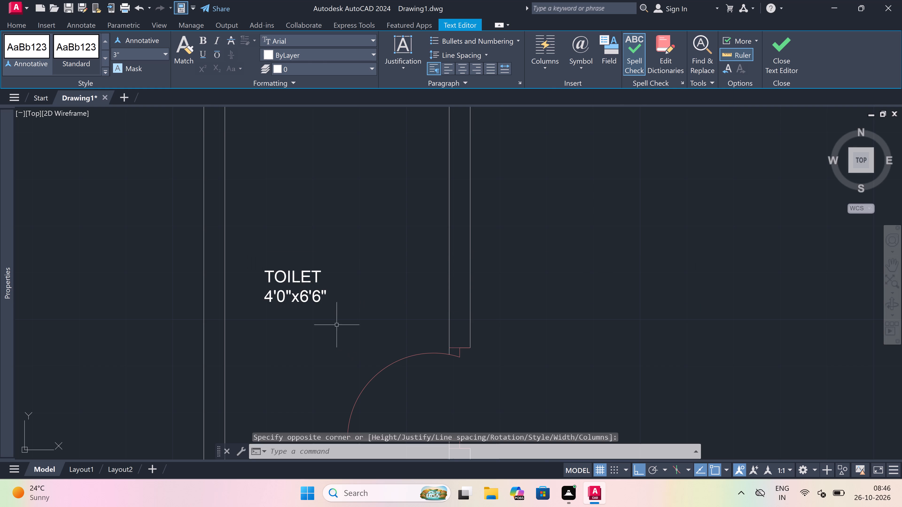
Add a two-line text label "KITCHEN 5'0"x10'6"" in the narrow room directly west of the upper east flat's 4'0"x6'6" toilet.
{"action": "scroll", "coordinate": [336, 247], "scroll_direction": "down", "scroll_amount": 7}
{"action": "scroll", "coordinate": [313, 247], "scroll_direction": "up", "scroll_amount": 4}
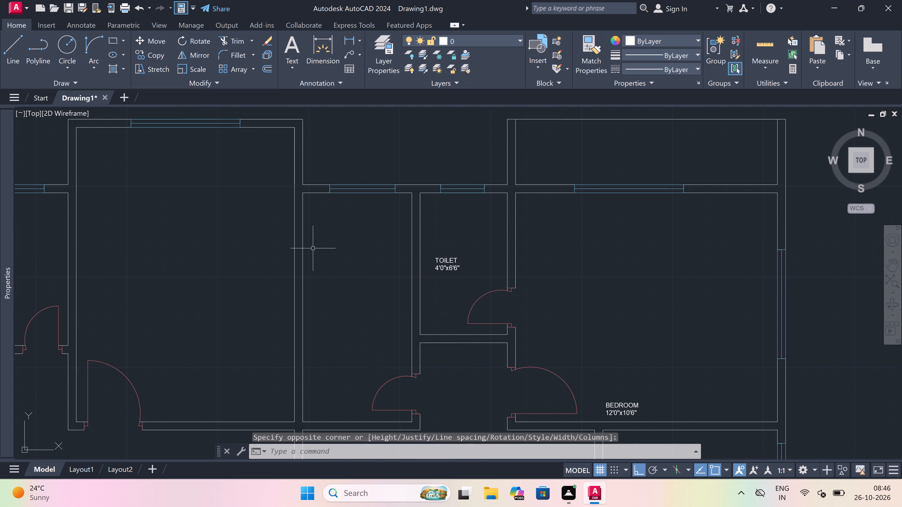
{"action": "key", "text": "space"}
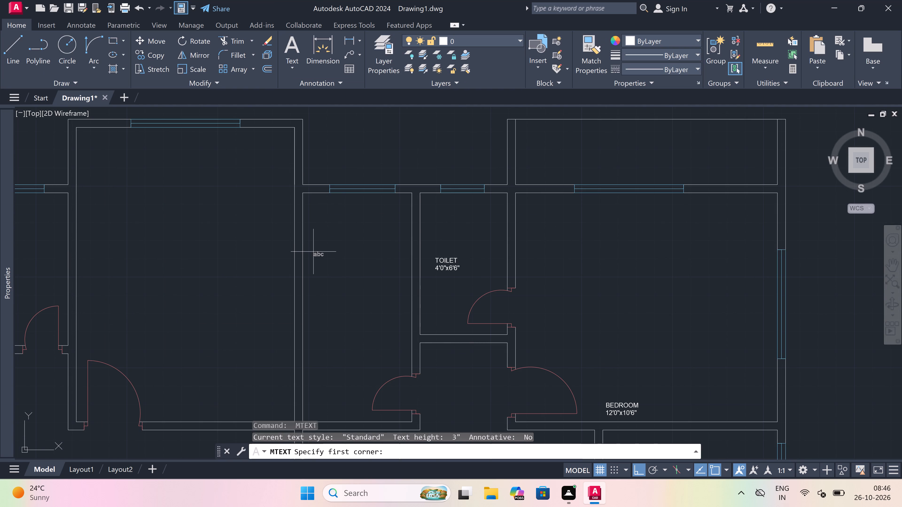
{"action": "scroll", "coordinate": [314, 252], "scroll_direction": "down", "scroll_amount": 2}
{"action": "scroll", "coordinate": [322, 254], "scroll_direction": "up", "scroll_amount": 3}
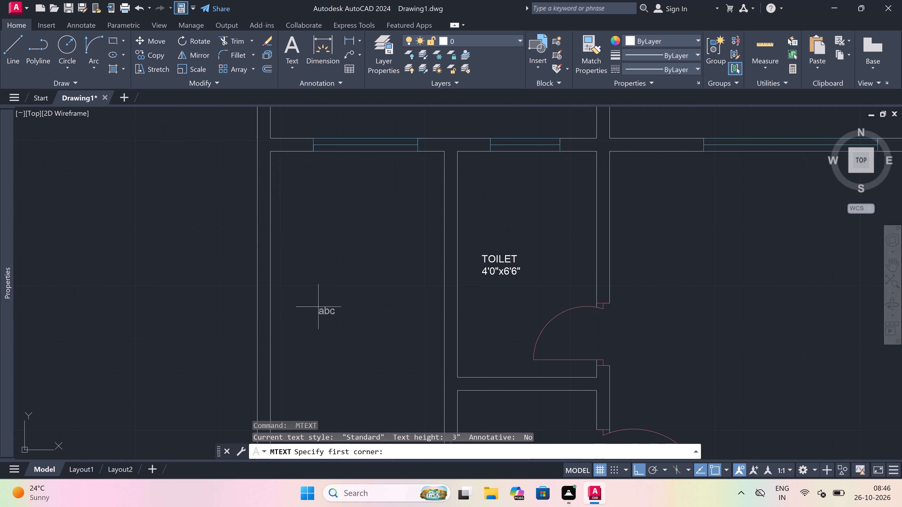
{"action": "left_click_drag", "start_coordinate": [314, 323], "coordinate": [317, 323]}
{"action": "left_click", "coordinate": [715, 328]}
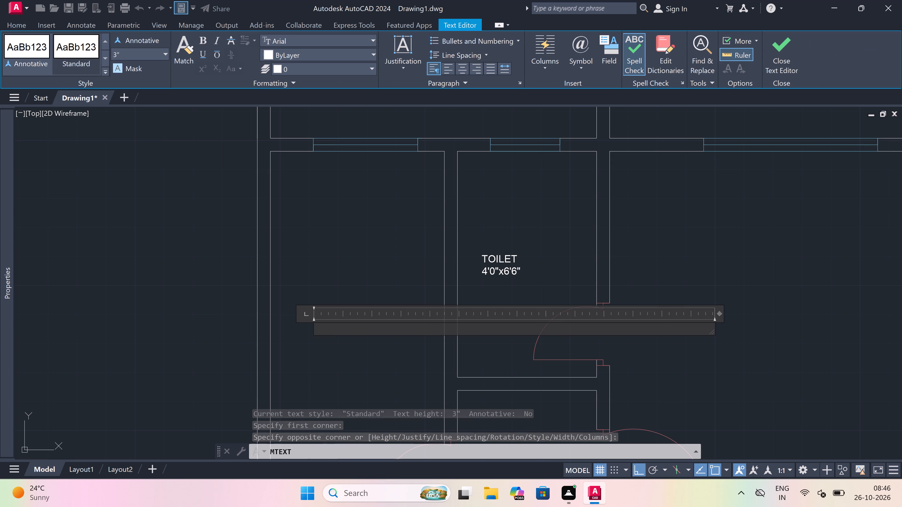
{"action": "type", "text": "KITCHR"}
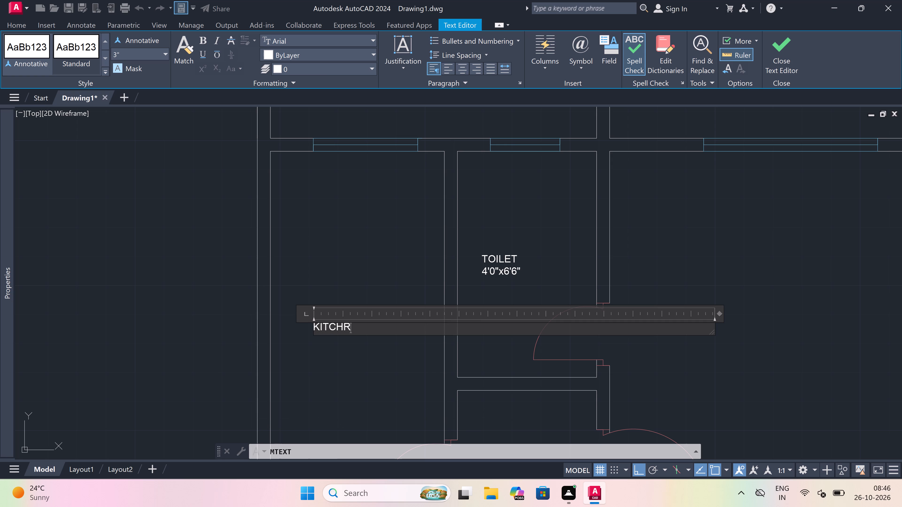
{"action": "key", "text": "BackSpace"}
{"action": "type", "text": "EN"}
{"action": "key", "text": "Return"}
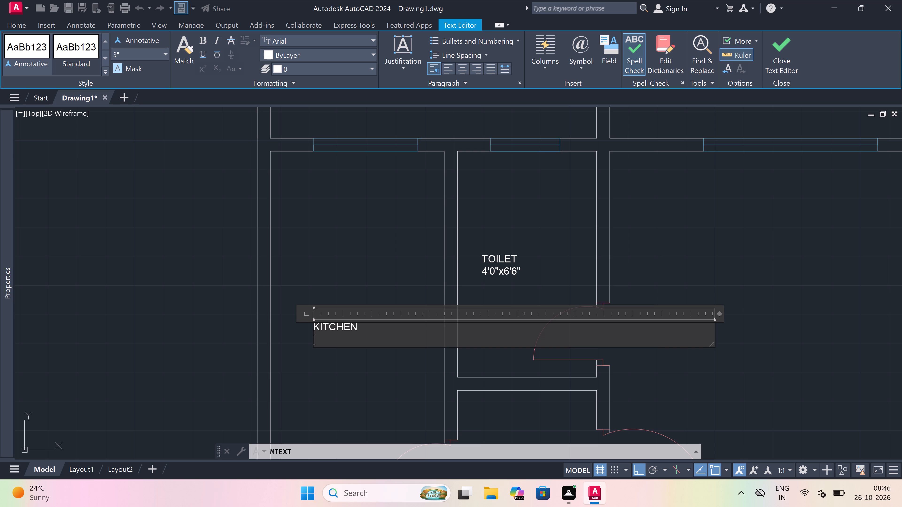
{"action": "type", "text": "5'0"}
{"action": "type", "text": "\"x"}
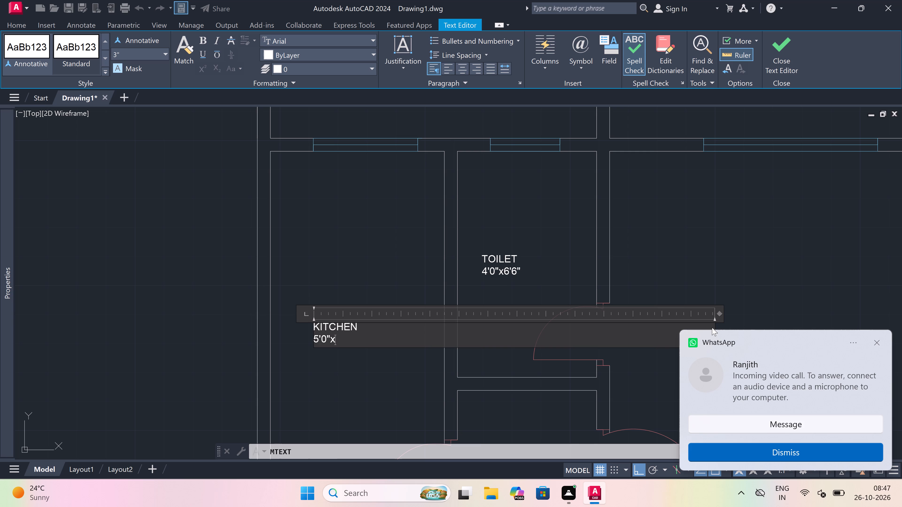
{"action": "scroll", "coordinate": [331, 342], "scroll_direction": "down", "scroll_amount": 1}
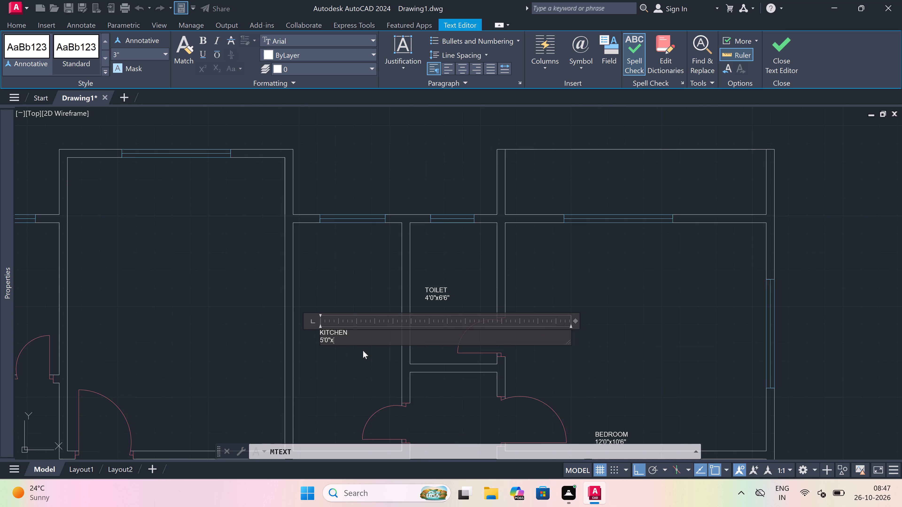
{"action": "scroll", "coordinate": [362, 350], "scroll_direction": "up", "scroll_amount": 2}
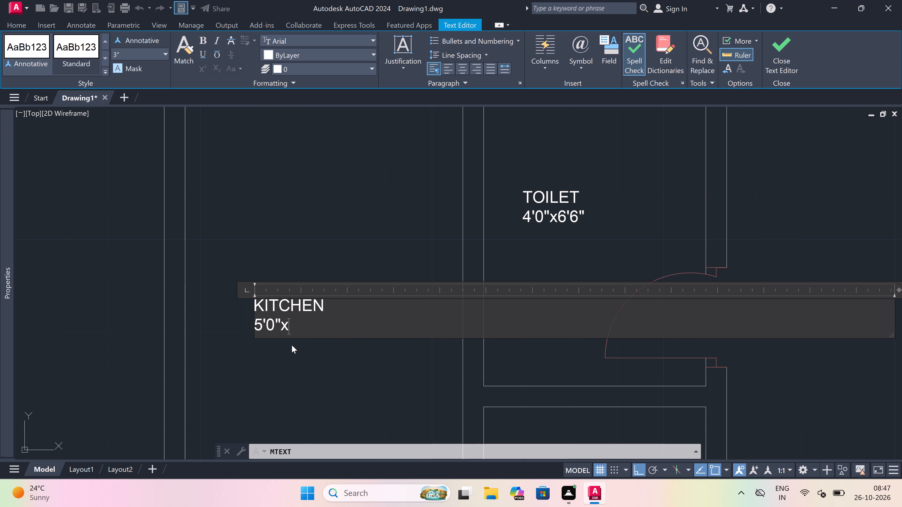
{"action": "scroll", "coordinate": [291, 343], "scroll_direction": "up", "scroll_amount": 1}
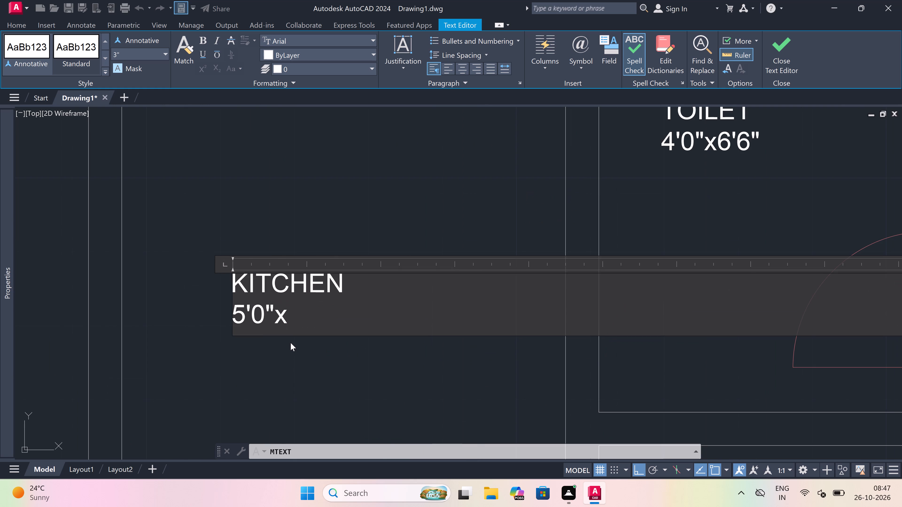
{"action": "scroll", "coordinate": [292, 336], "scroll_direction": "up", "scroll_amount": 1}
{"action": "type", "text": "10'6"}
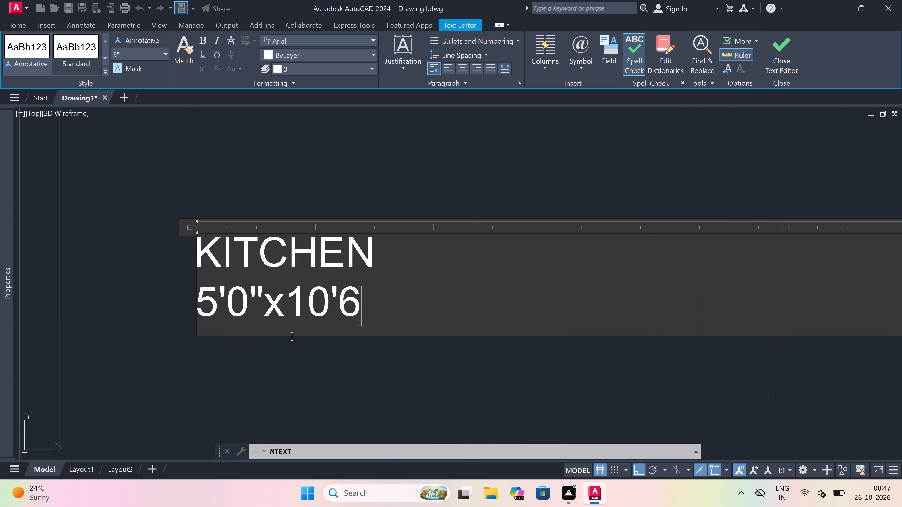
{"action": "key", "text": "shift+quotedbl"}
{"action": "left_click_drag", "start_coordinate": [309, 368], "coordinate": [311, 346]}
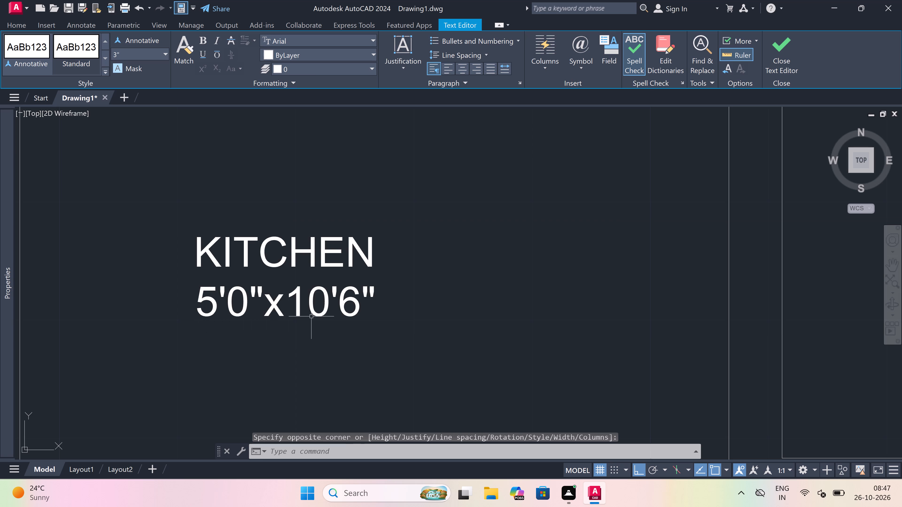
Add a two-line text label "BEDROOM 10'0"x13'6"" near the south wall of the large room directly west of the upper 5'0"x10'6" kitchen.
{"action": "scroll", "coordinate": [310, 283], "scroll_direction": "down", "scroll_amount": 10}
{"action": "scroll", "coordinate": [227, 281], "scroll_direction": "up", "scroll_amount": 2}
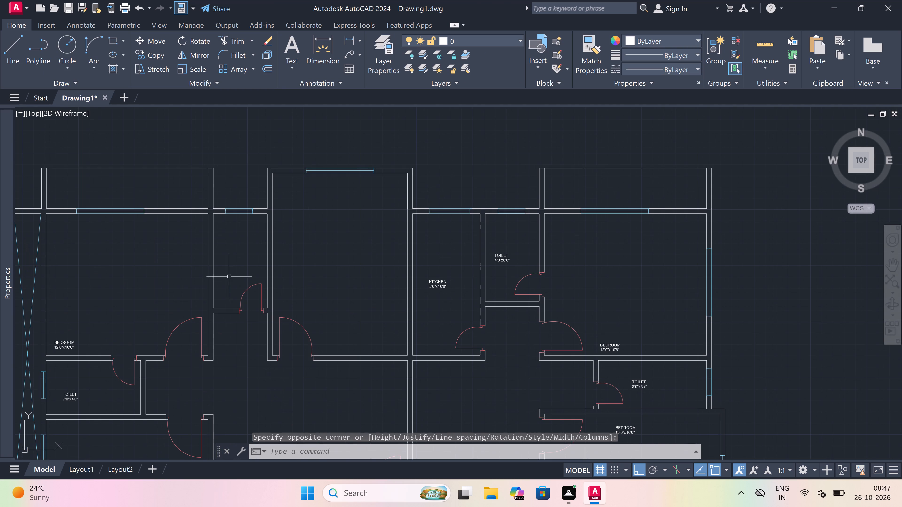
{"action": "scroll", "coordinate": [402, 400], "scroll_direction": "up", "scroll_amount": 1}
{"action": "scroll", "coordinate": [303, 314], "scroll_direction": "up", "scroll_amount": 1}
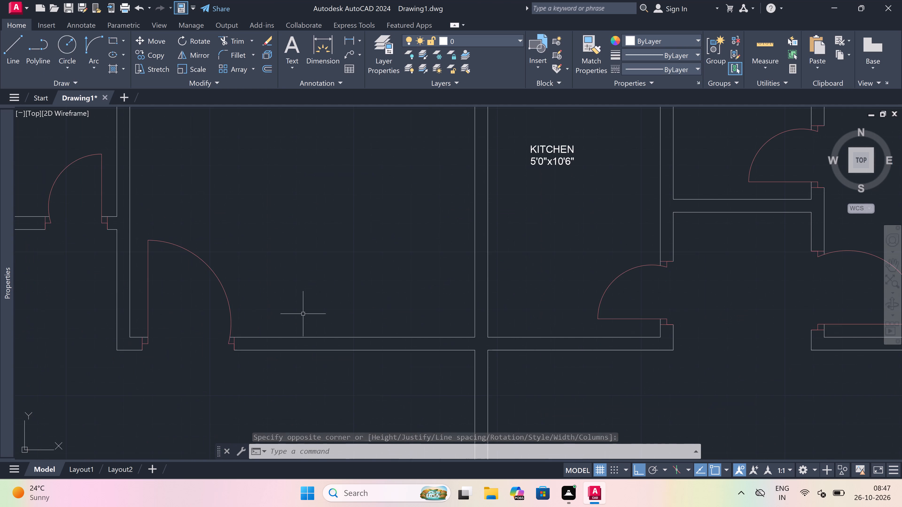
{"action": "scroll", "coordinate": [303, 314], "scroll_direction": "up", "scroll_amount": 1}
{"action": "key", "text": "space"}
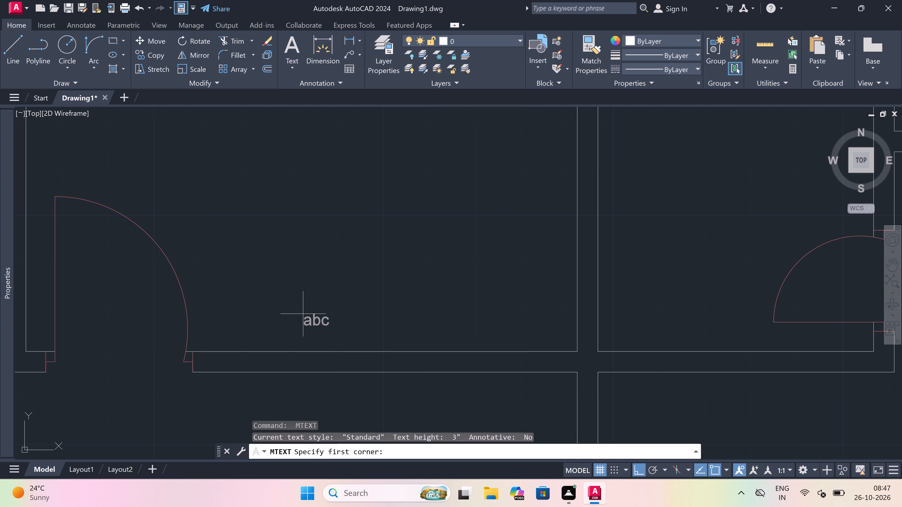
{"action": "left_click", "coordinate": [244, 281]}
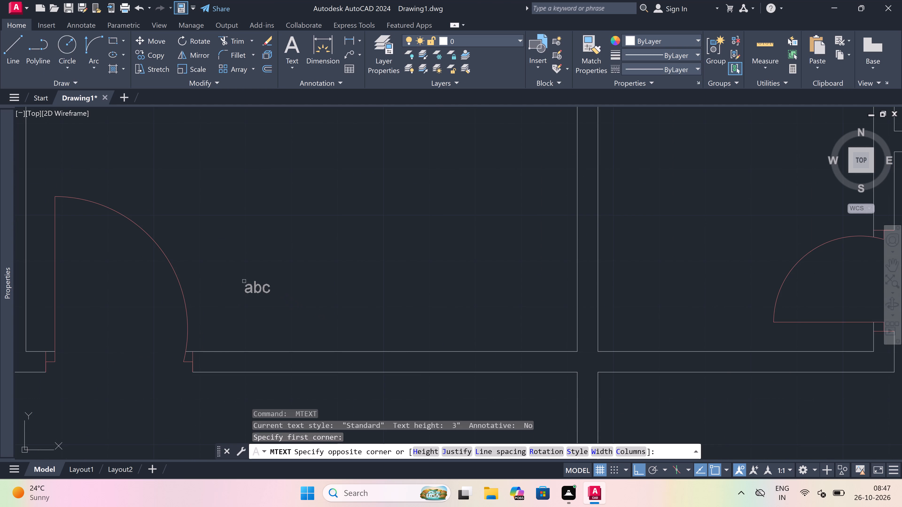
{"action": "left_click", "coordinate": [809, 316]}
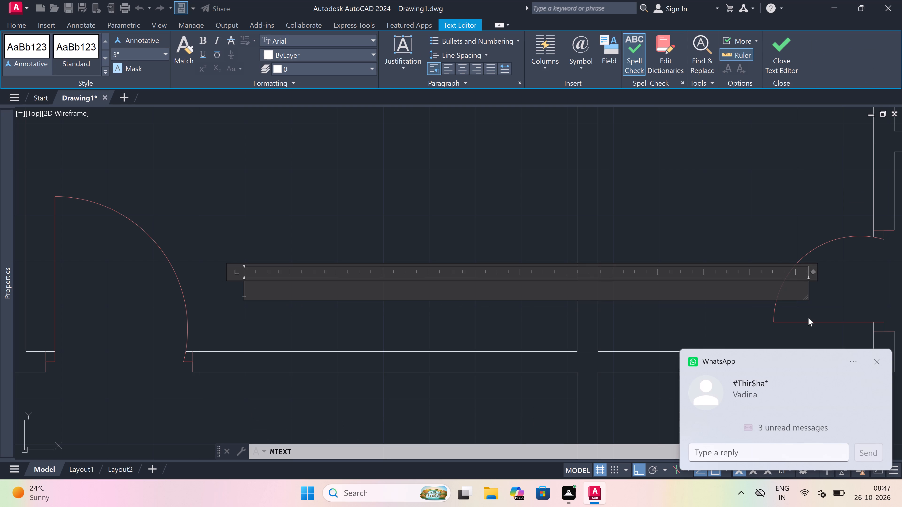
{"action": "type", "text": "BEDROOM"}
{"action": "key", "text": "Return"}
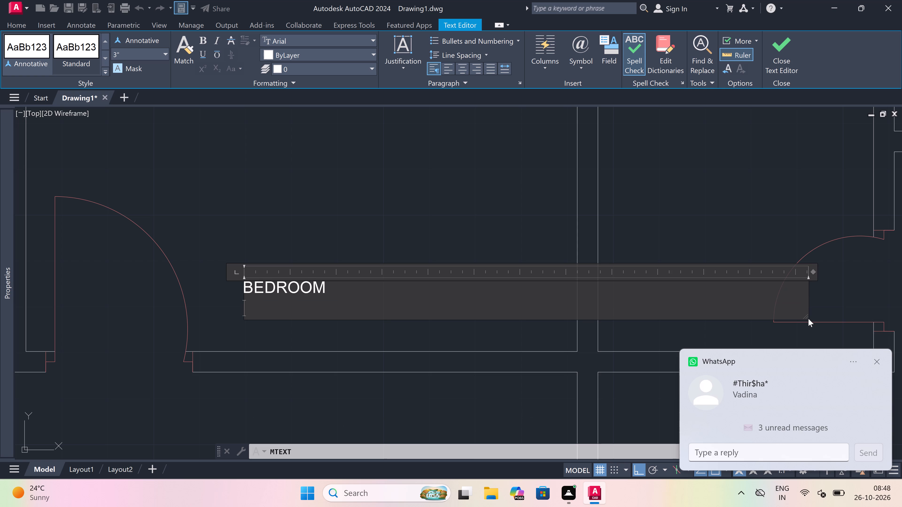
{"action": "type", "text": "10'0"}
{"action": "type", "text": "\"x"}
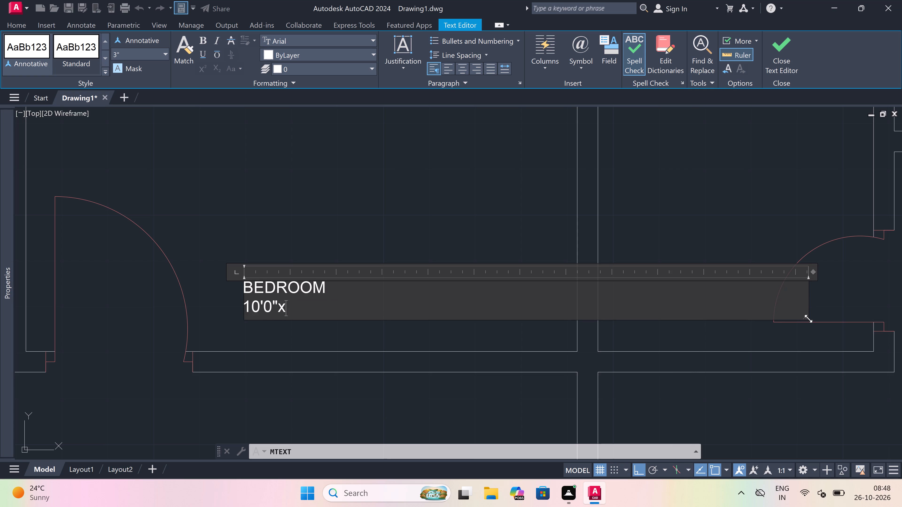
{"action": "key", "text": "1"}
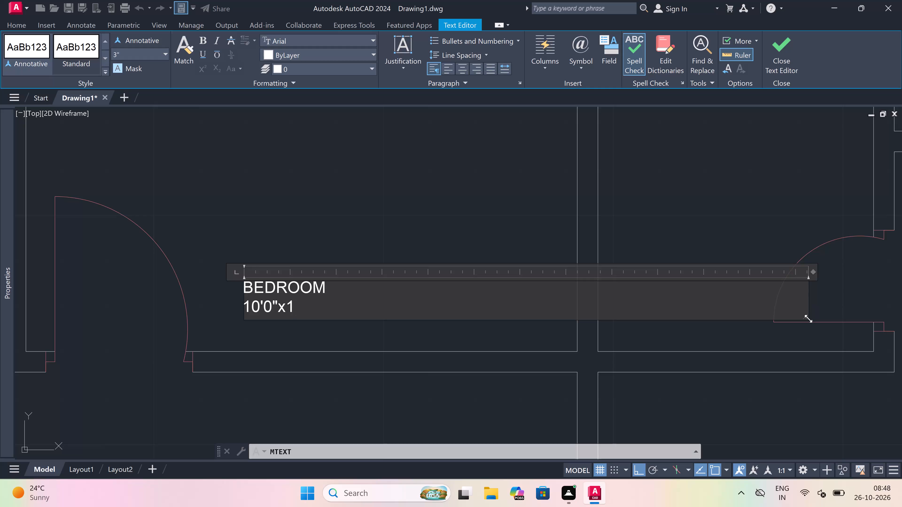
{"action": "type", "text": "3'6\""}
{"action": "left_click", "coordinate": [432, 243]}
Add a two-line text label "TOILET 4'0"x7'0"" in the small room directly west of the upper 10'0"x13'6" bedroom.
{"action": "scroll", "coordinate": [432, 243], "scroll_direction": "down", "scroll_amount": 9}
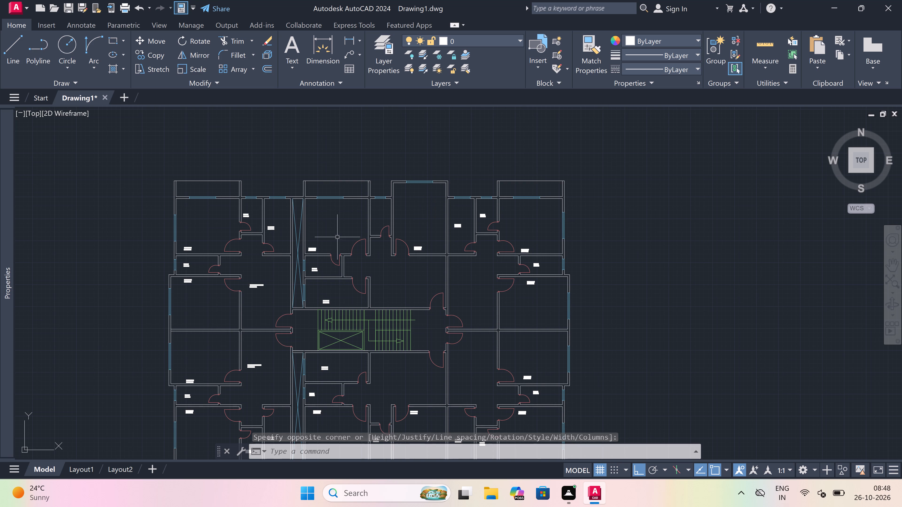
{"action": "scroll", "coordinate": [360, 223], "scroll_direction": "up", "scroll_amount": 3}
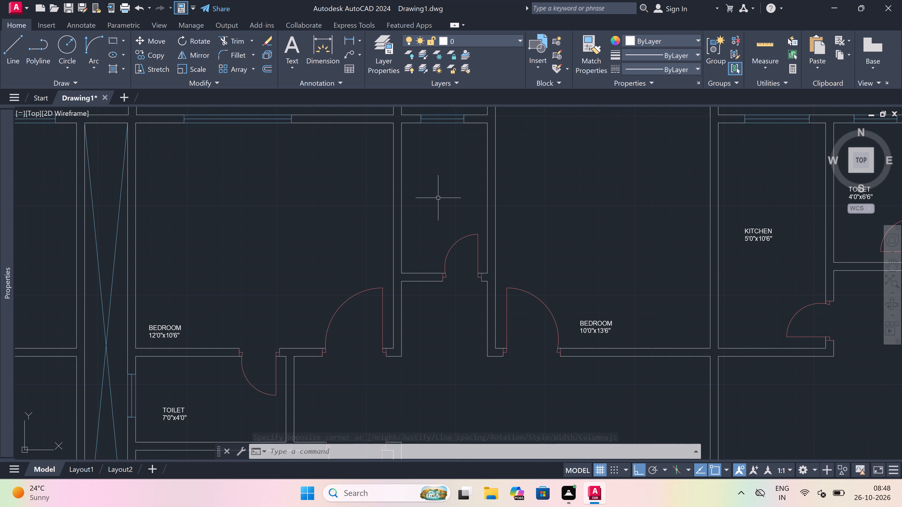
{"action": "key", "text": "space"}
{"action": "scroll", "coordinate": [437, 197], "scroll_direction": "up", "scroll_amount": 1}
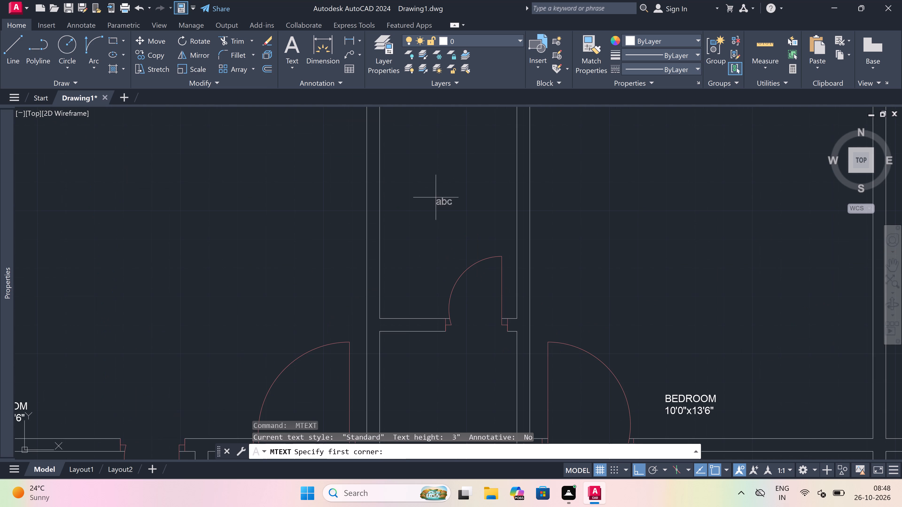
{"action": "left_click_drag", "start_coordinate": [397, 193], "coordinate": [445, 182]}
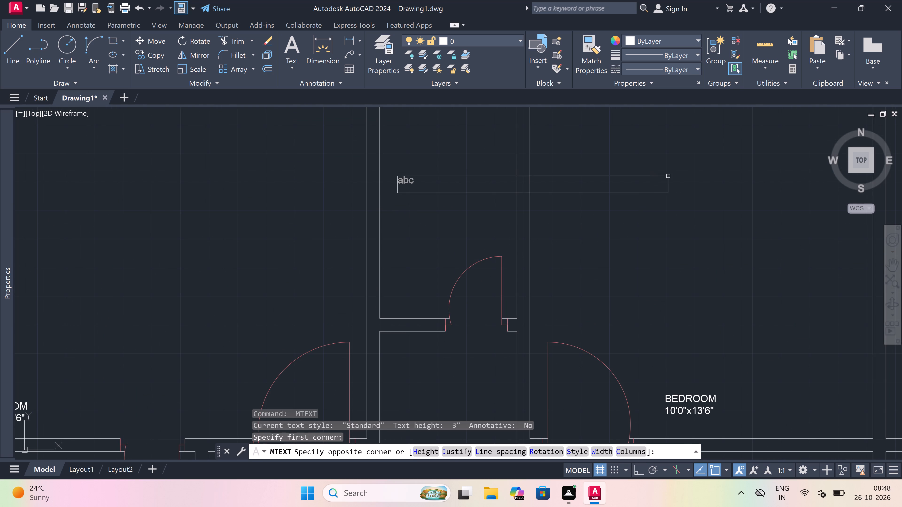
{"action": "left_click", "coordinate": [668, 176]}
{"action": "scroll", "coordinate": [656, 181], "scroll_direction": "down", "scroll_amount": 3}
{"action": "scroll", "coordinate": [641, 168], "scroll_direction": "up", "scroll_amount": 4}
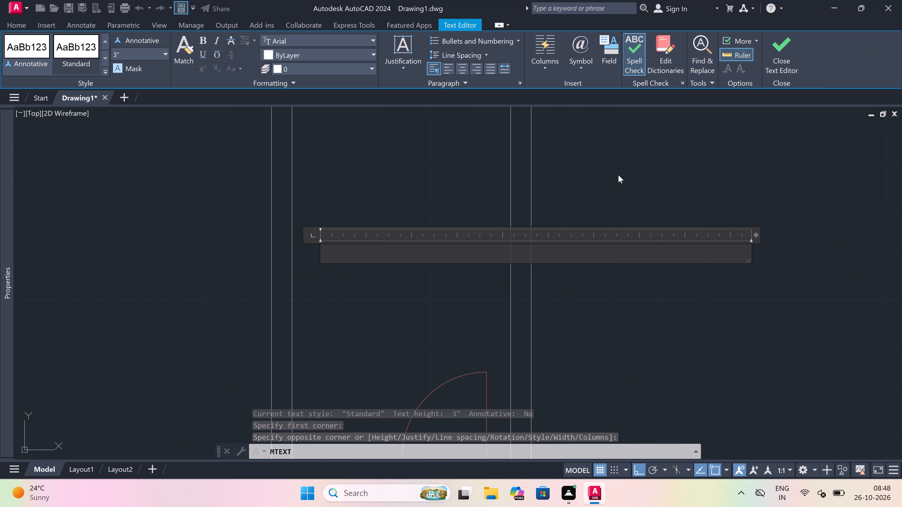
{"action": "type", "text": "TOILET"}
{"action": "key", "text": "Return"}
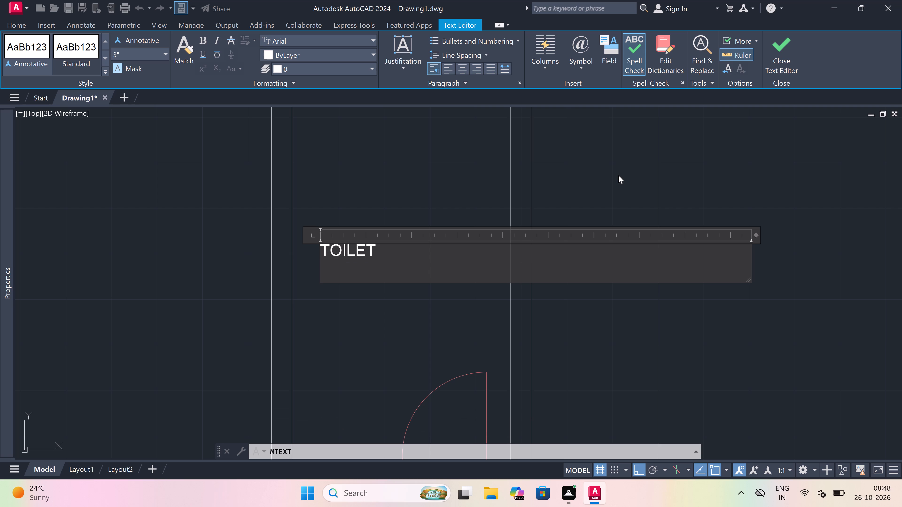
{"action": "scroll", "coordinate": [294, 292], "scroll_direction": "down", "scroll_amount": 3}
{"action": "scroll", "coordinate": [296, 288], "scroll_direction": "up", "scroll_amount": 1}
{"action": "scroll", "coordinate": [299, 288], "scroll_direction": "down", "scroll_amount": 1}
{"action": "scroll", "coordinate": [299, 288], "scroll_direction": "up", "scroll_amount": 4}
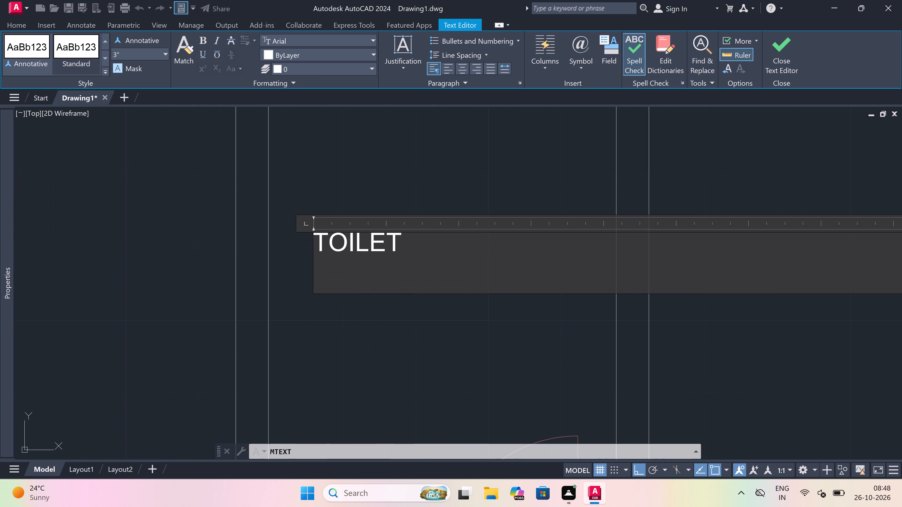
{"action": "key", "text": "4"}
{"action": "type", "text": "'0"}
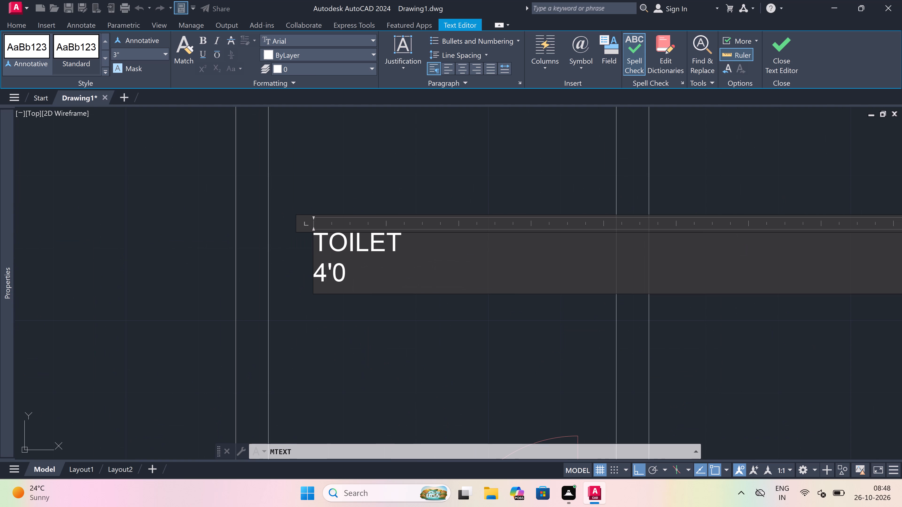
{"action": "type", "text": "\"x"}
{"action": "type", "text": "7'0\""}
{"action": "left_click_drag", "start_coordinate": [331, 316], "coordinate": [332, 295]}
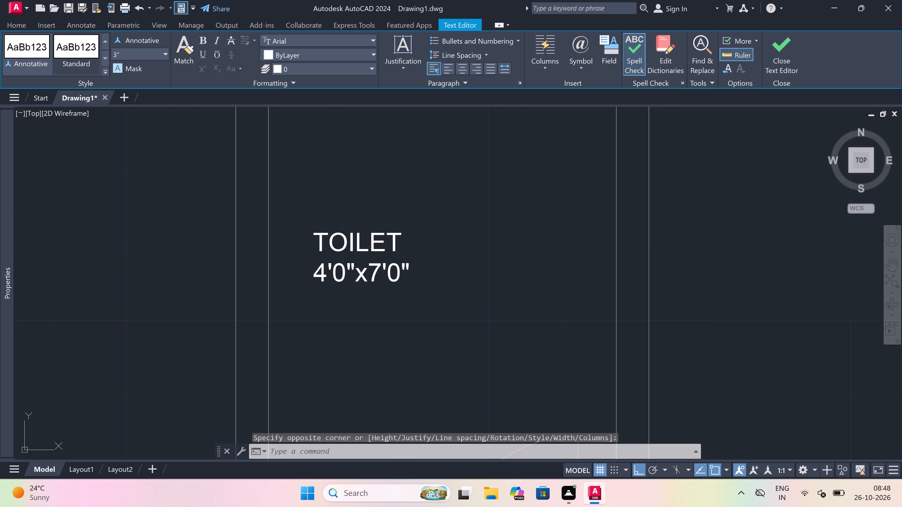
{"action": "scroll", "coordinate": [348, 231], "scroll_direction": "down", "scroll_amount": 7}
{"action": "scroll", "coordinate": [443, 236], "scroll_direction": "down", "scroll_amount": 1}
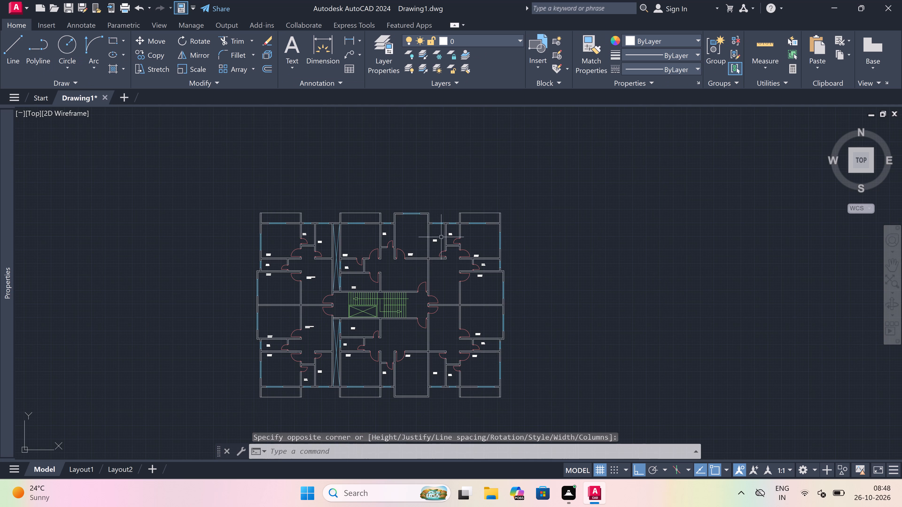
Add a two-line text label "DRAWING / DINING 14'0"x9'8"" in the open room directly south of the upper 10'0"x13'6" bedroom.
{"action": "scroll", "coordinate": [413, 264], "scroll_direction": "up", "scroll_amount": 3}
{"action": "scroll", "coordinate": [381, 305], "scroll_direction": "up", "scroll_amount": 1}
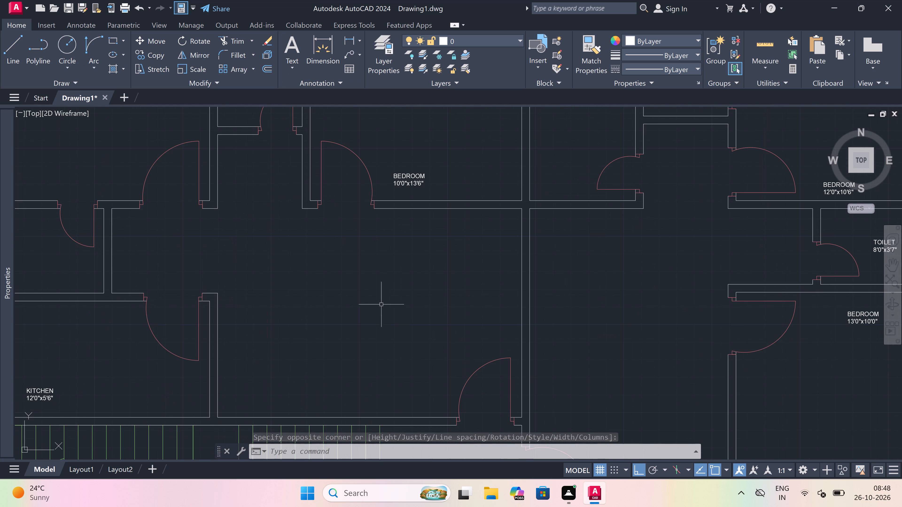
{"action": "key", "text": "space"}
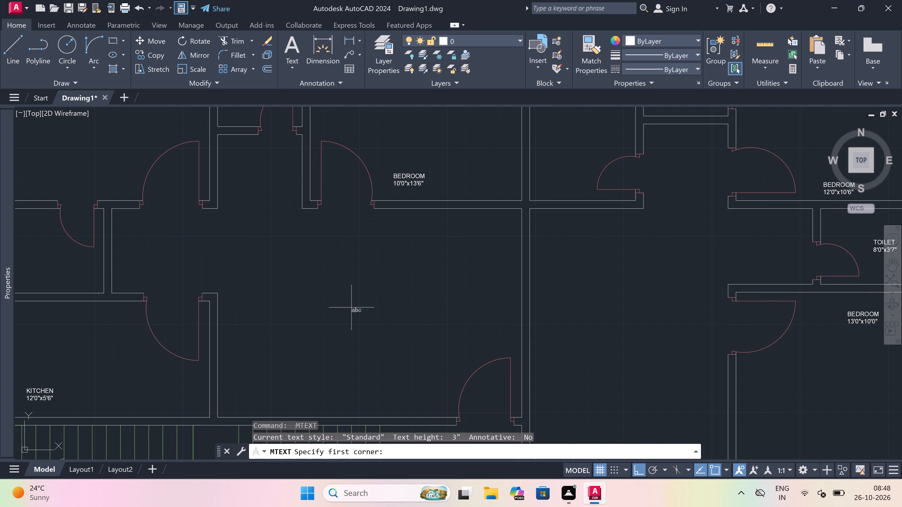
{"action": "left_click_drag", "start_coordinate": [273, 312], "coordinate": [299, 310]}
{"action": "left_click", "coordinate": [647, 301]}
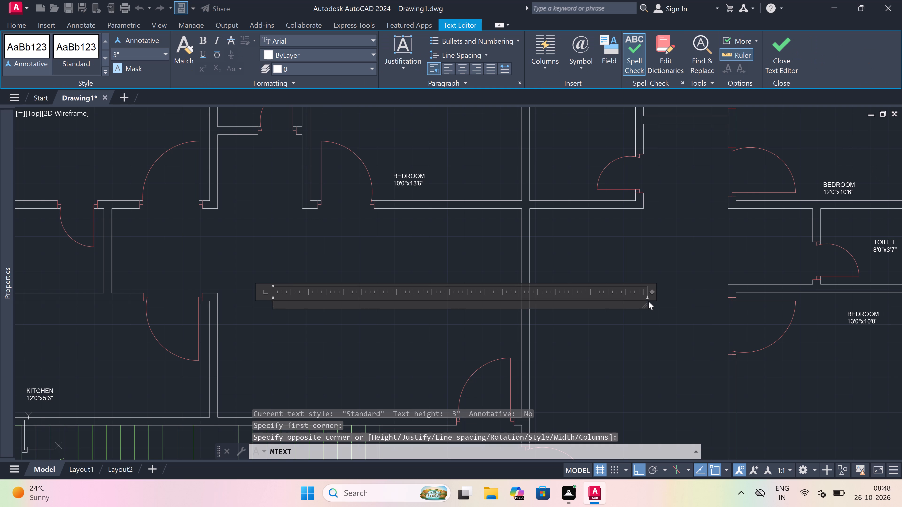
{"action": "type", "text": "DRAWINING"}
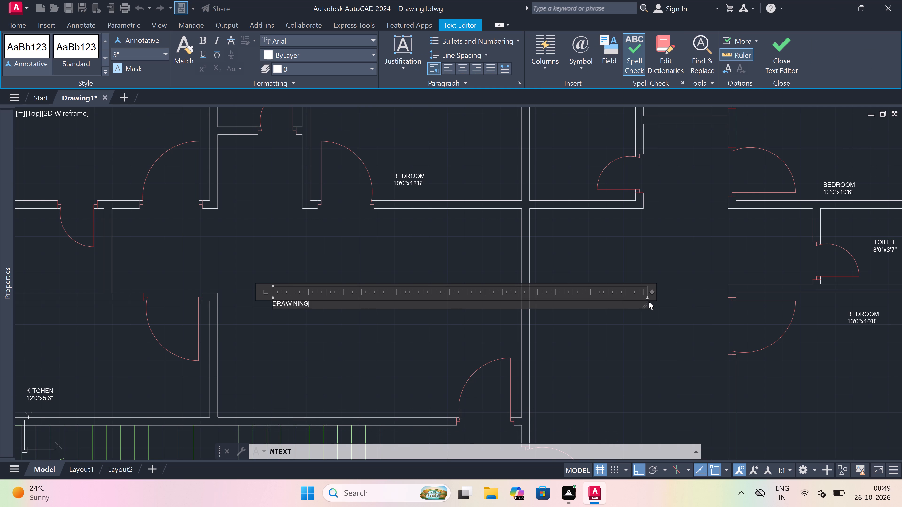
{"action": "key", "text": "space"}
{"action": "type", "text": "/"}
{"action": "key", "text": "space"}
{"action": "scroll", "coordinate": [265, 317], "scroll_direction": "up", "scroll_amount": 3}
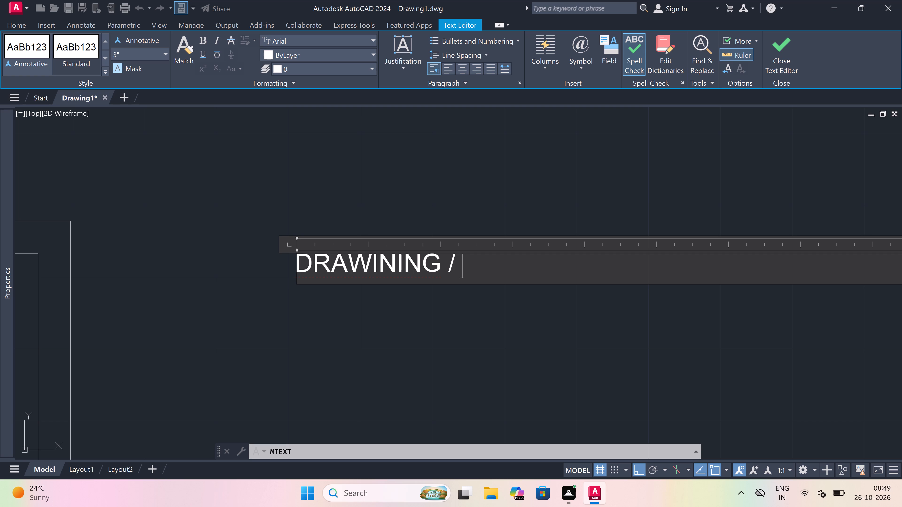
{"action": "left_click", "coordinate": [426, 263]}
{"action": "key", "text": "BackSpace"}
{"action": "key", "text": "BackSpace"}
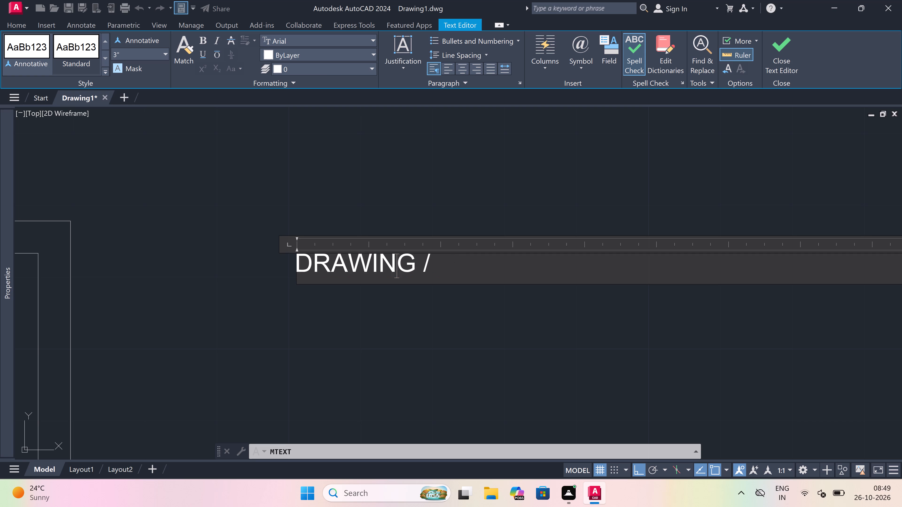
{"action": "key", "text": "BackSpace"}
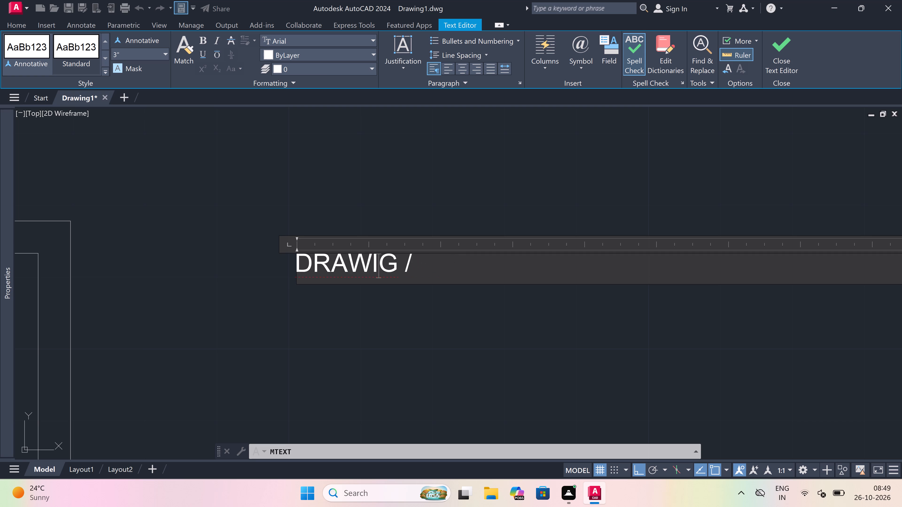
{"action": "key", "text": "n"}
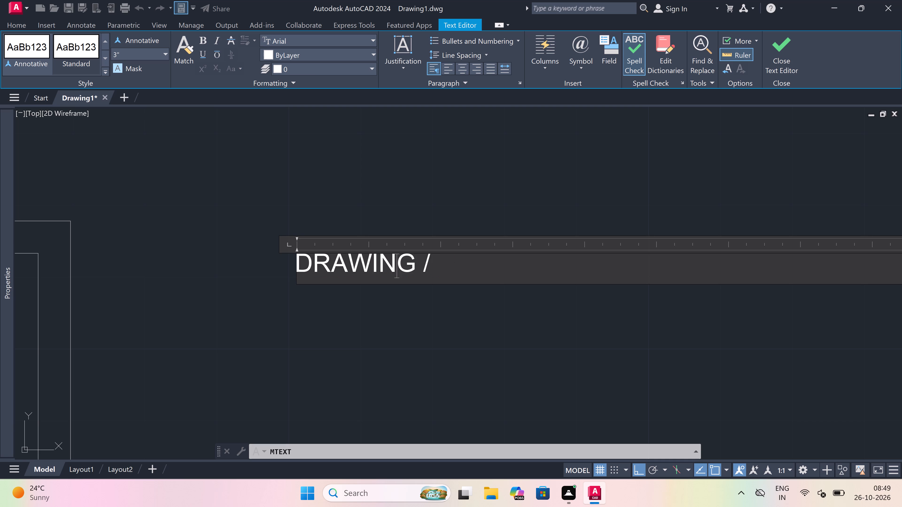
{"action": "left_click", "coordinate": [441, 264]}
{"action": "type", "text": "DINING"}
{"action": "key", "text": "Return"}
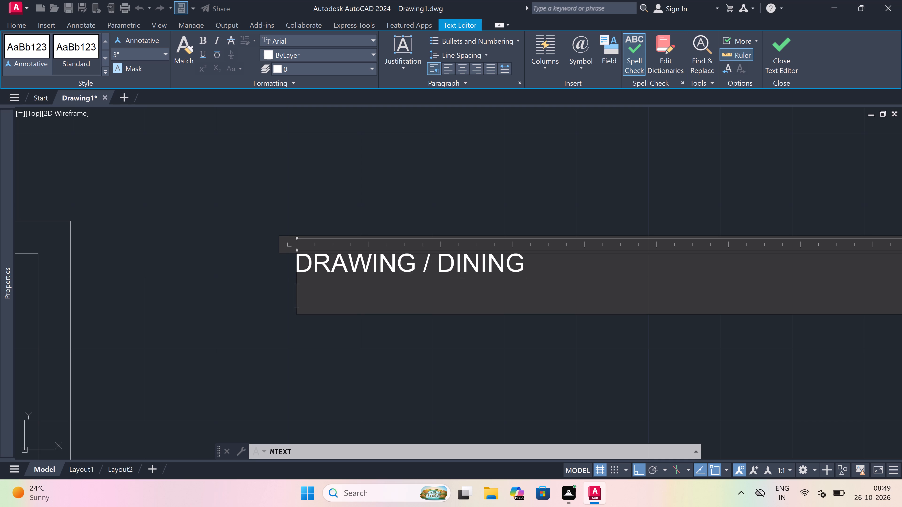
{"action": "key", "text": "1"}
{"action": "type", "text": "4'"}
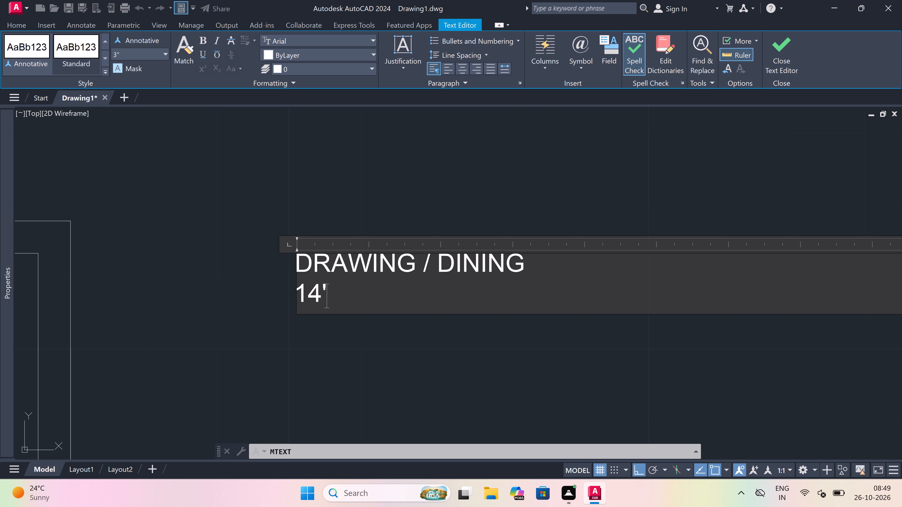
{"action": "key", "text": "0"}
{"action": "type", "text": "\"x"}
{"action": "type", "text": "9'8\""}
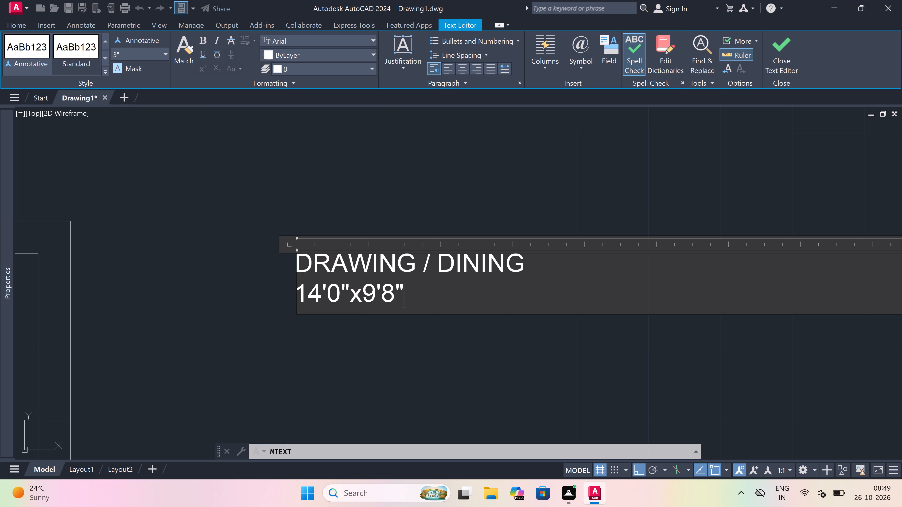
{"action": "left_click_drag", "start_coordinate": [312, 345], "coordinate": [311, 339]}
Add a two-line text label "DRAWING / DINING 10'5"x14'0"" in the open room directly west of the upper east flat's 13'0"x10'0" bedroom.
{"action": "scroll", "coordinate": [316, 289], "scroll_direction": "down", "scroll_amount": 7}
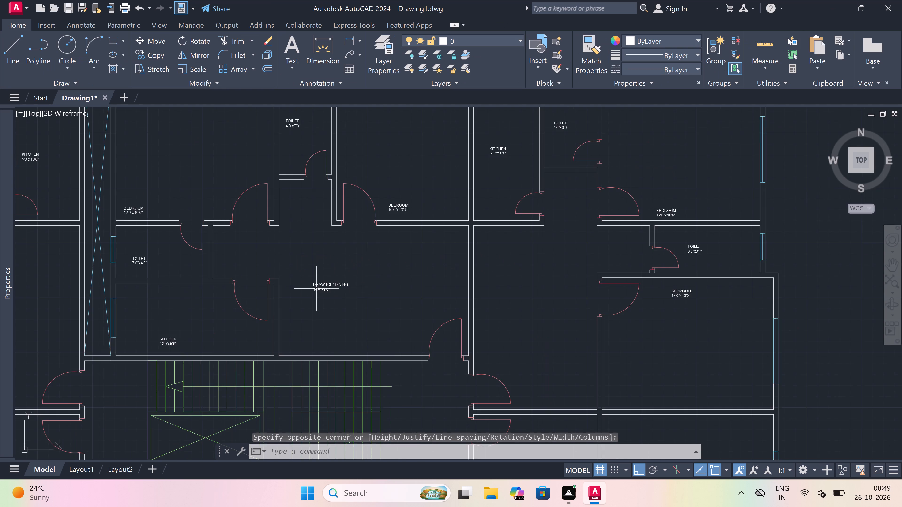
{"action": "scroll", "coordinate": [316, 289], "scroll_direction": "down", "scroll_amount": 1}
{"action": "scroll", "coordinate": [361, 290], "scroll_direction": "up", "scroll_amount": 5}
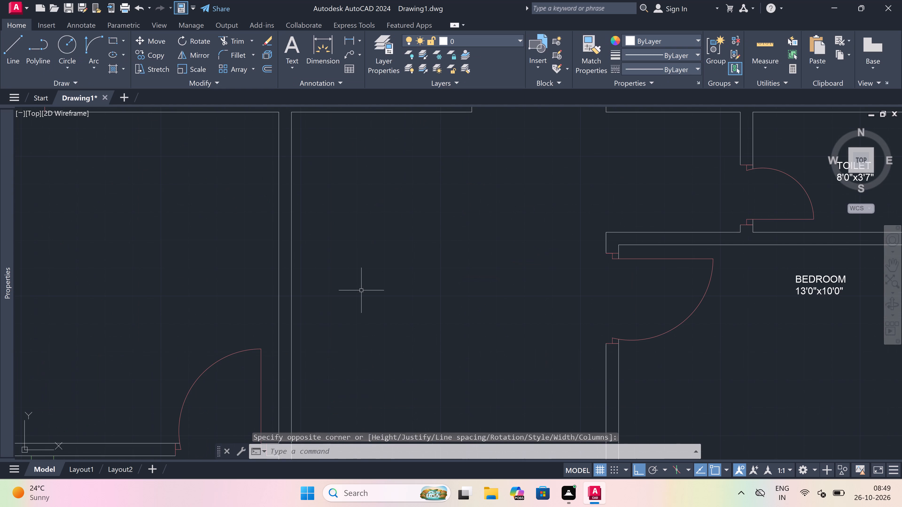
{"action": "key", "text": "space"}
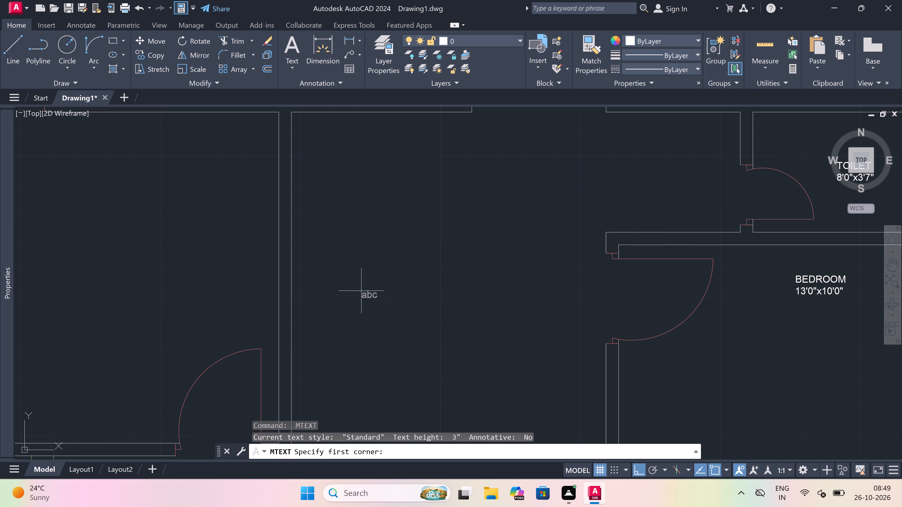
{"action": "left_click_drag", "start_coordinate": [345, 288], "coordinate": [361, 290]}
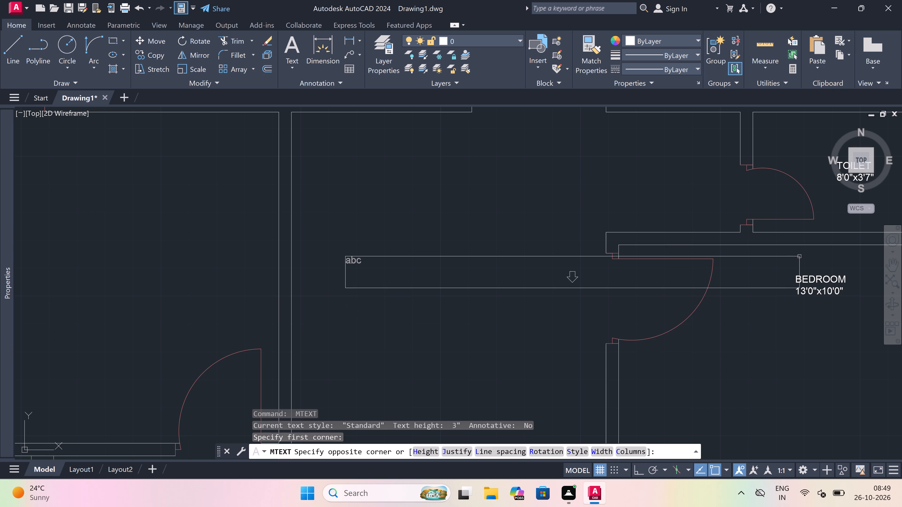
{"action": "left_click", "coordinate": [800, 254]}
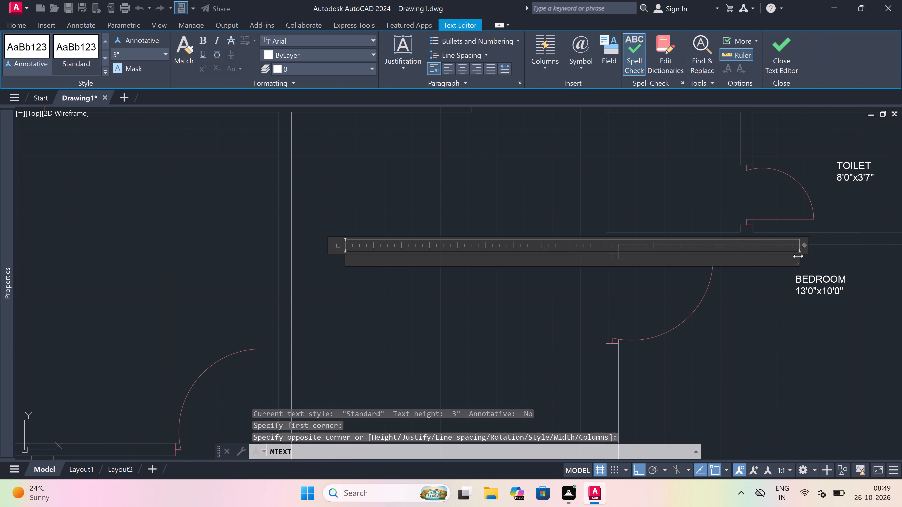
{"action": "type", "text": "DRAWINING"}
{"action": "key", "text": "space"}
{"action": "type", "text": "/"}
{"action": "key", "text": "space"}
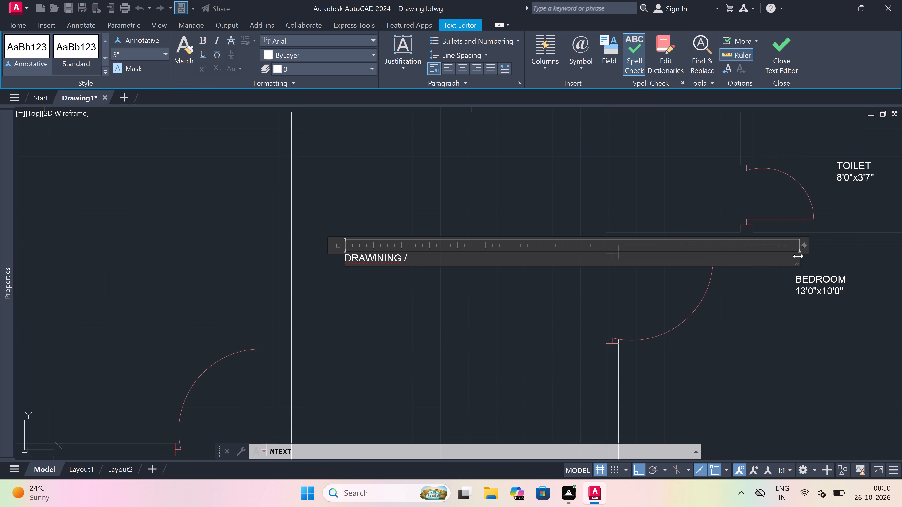
{"action": "scroll", "coordinate": [383, 270], "scroll_direction": "up", "scroll_amount": 2}
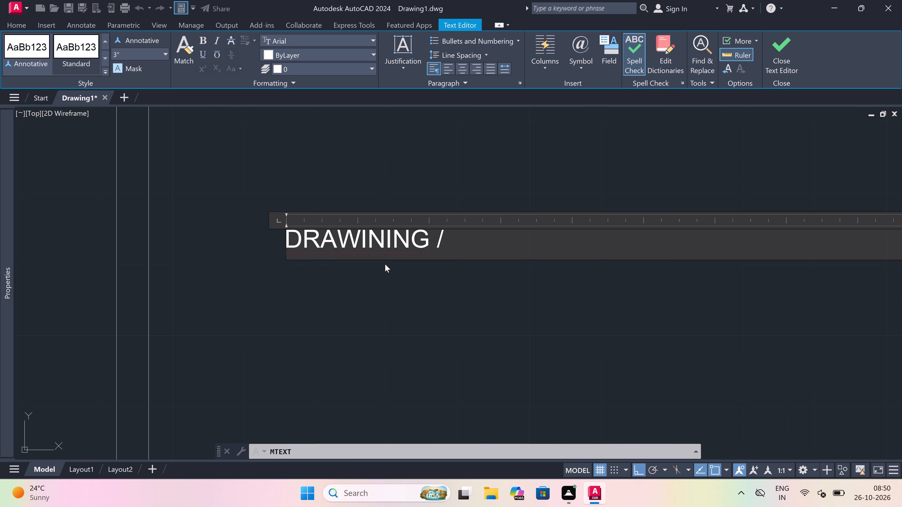
{"action": "left_click", "coordinate": [391, 237]}
{"action": "key", "text": "BackSpace"}
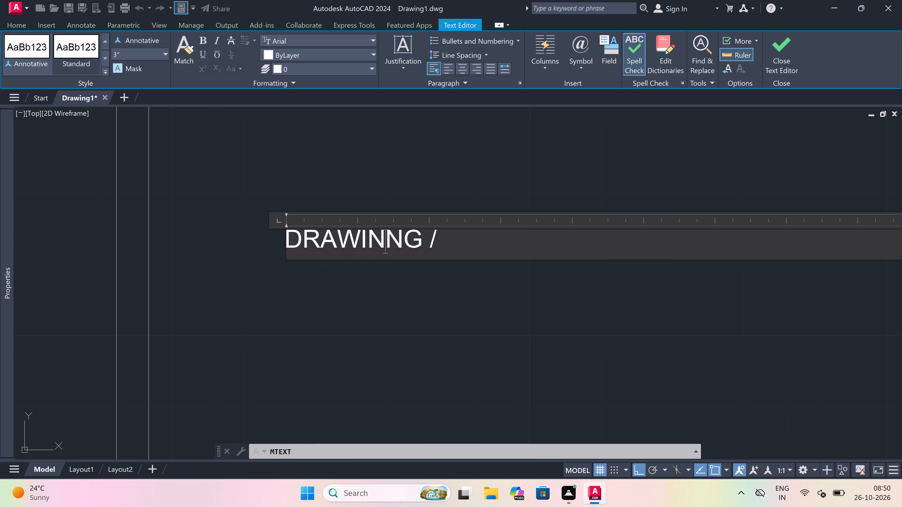
{"action": "key", "text": "BackSpace"}
{"action": "left_click", "coordinate": [482, 256]}
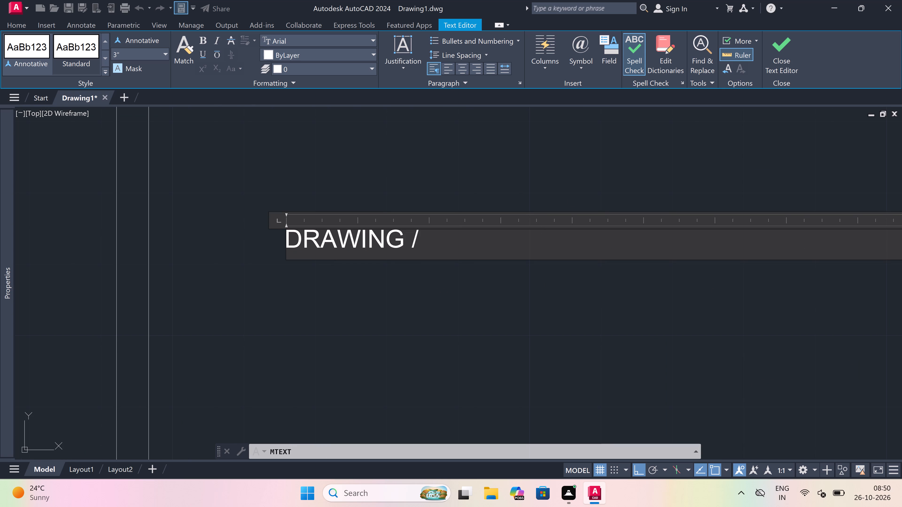
{"action": "type", "text": "DINING"}
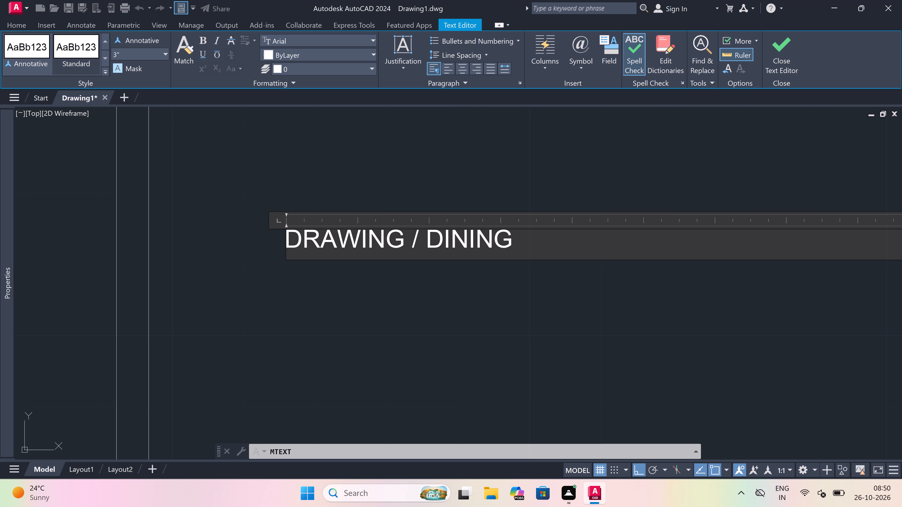
{"action": "key", "text": "space"}
{"action": "key", "text": "Return"}
{"action": "key", "text": "1"}
{"action": "type", "text": "0'"}
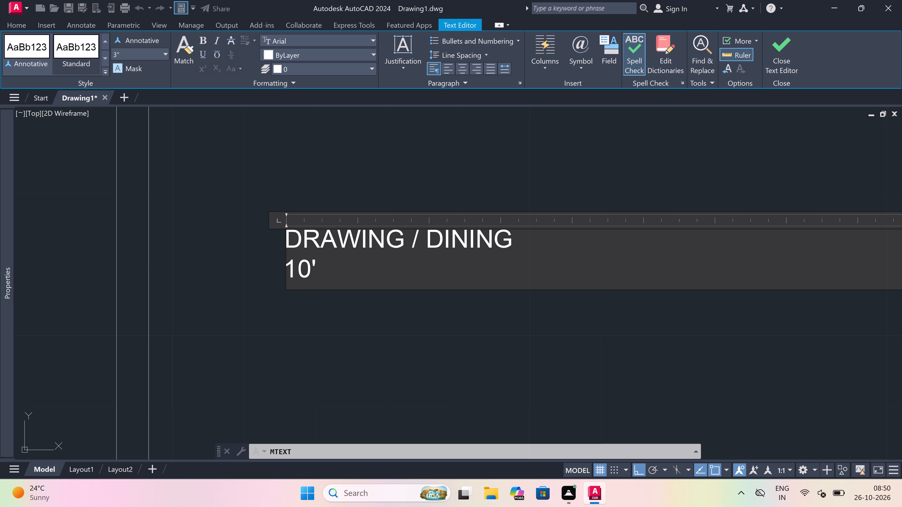
{"action": "key", "text": "5"}
{"action": "type", "text": "\"x"}
{"action": "key", "text": "1"}
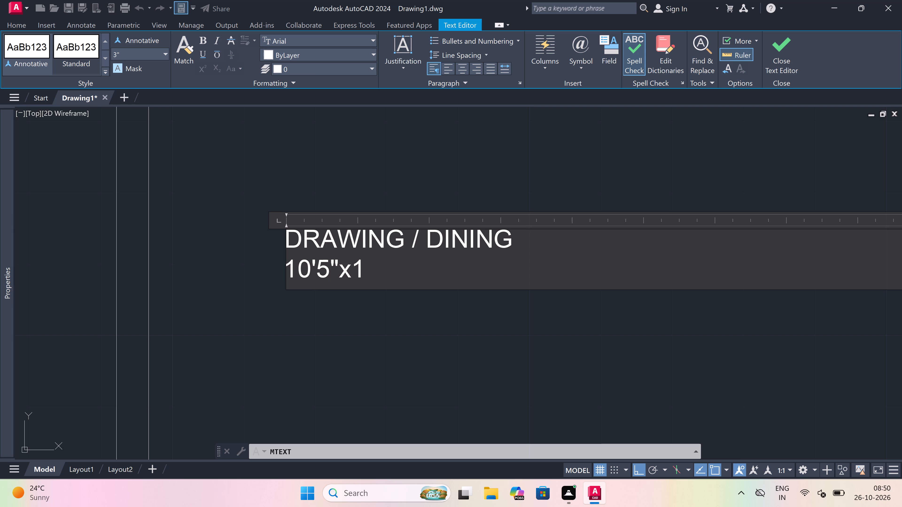
{"action": "type", "text": "4'0\""}
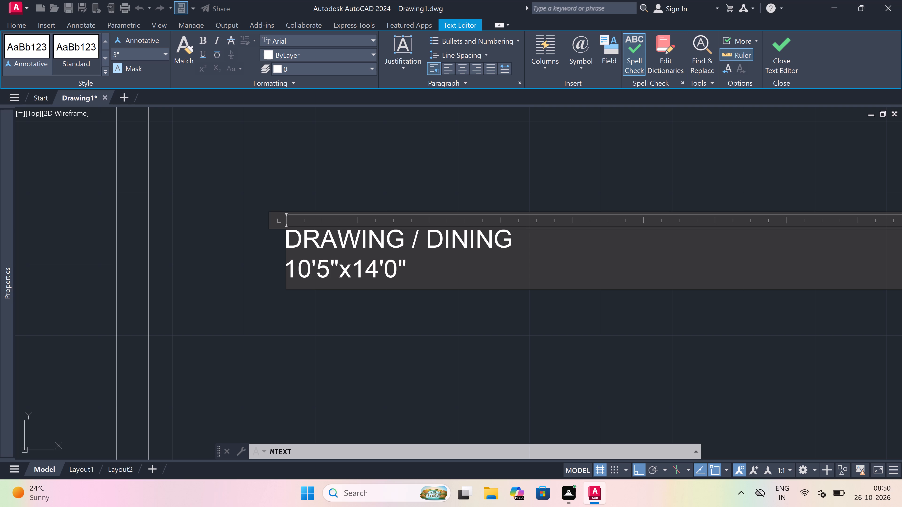
Change the dimension line of the upper DRAWING / DINING label south of the 10'0"x13'6" bedroom to 14'5"x9'8".
{"action": "scroll", "coordinate": [482, 255], "scroll_direction": "down", "scroll_amount": 3}
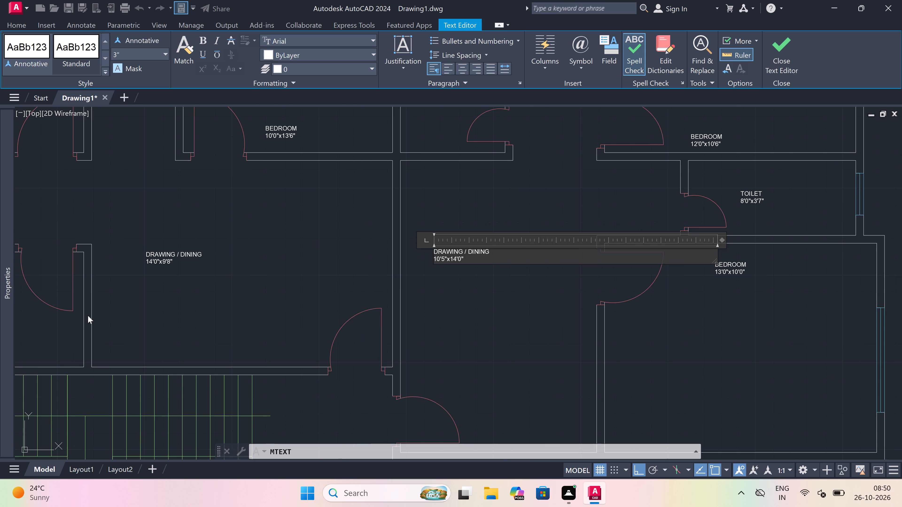
{"action": "scroll", "coordinate": [139, 274], "scroll_direction": "up", "scroll_amount": 2}
{"action": "scroll", "coordinate": [229, 240], "scroll_direction": "down", "scroll_amount": 2}
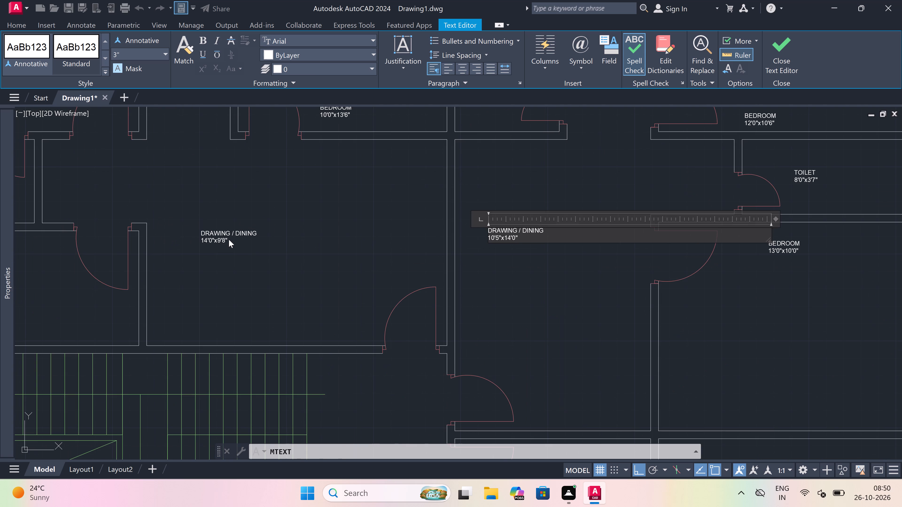
{"action": "scroll", "coordinate": [229, 239], "scroll_direction": "up", "scroll_amount": 2}
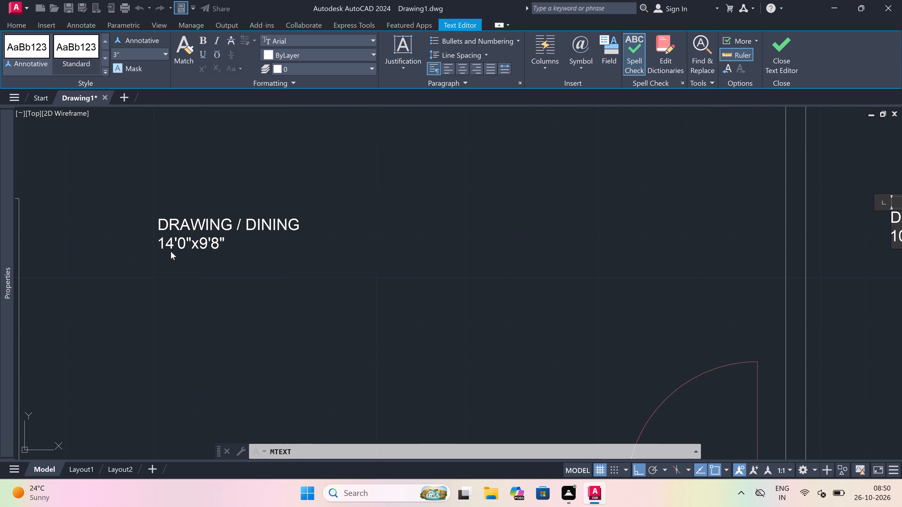
{"action": "scroll", "coordinate": [171, 251], "scroll_direction": "up", "scroll_amount": 2}
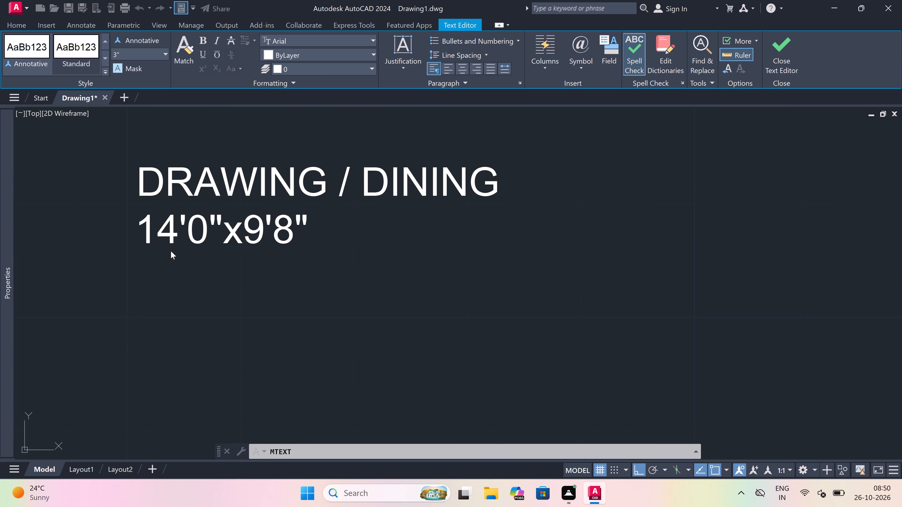
{"action": "scroll", "coordinate": [171, 251], "scroll_direction": "up", "scroll_amount": 1}
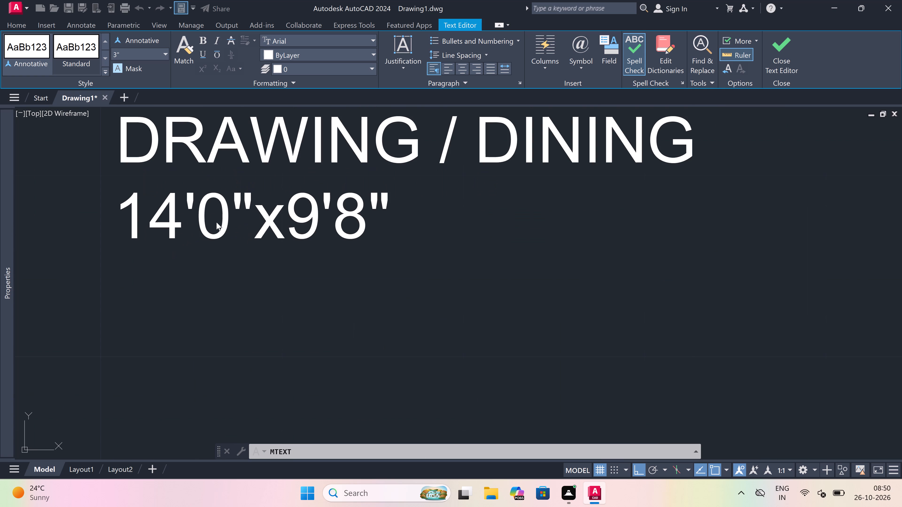
{"action": "left_click", "coordinate": [228, 217]}
{"action": "scroll", "coordinate": [228, 217], "scroll_direction": "down", "scroll_amount": 4}
{"action": "scroll", "coordinate": [228, 217], "scroll_direction": "up", "scroll_amount": 2}
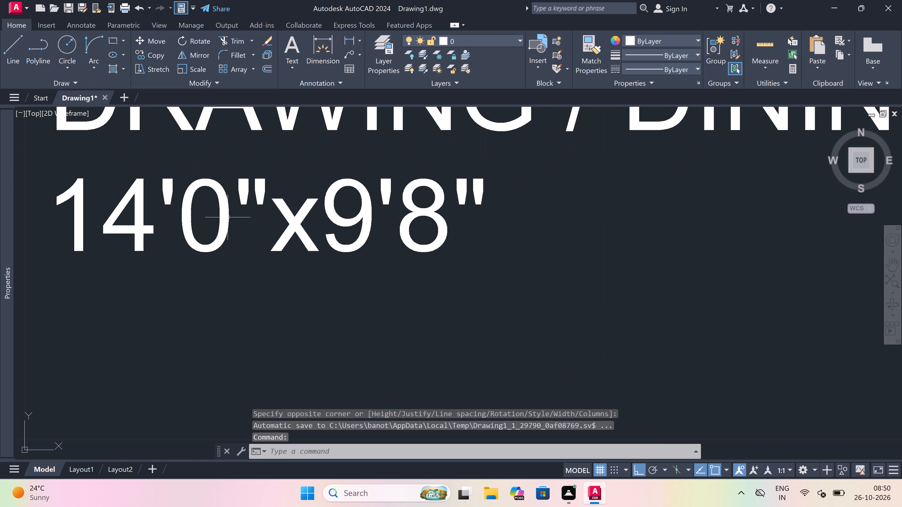
{"action": "left_click", "coordinate": [228, 217]}
{"action": "double_click", "coordinate": [226, 216]}
{"action": "double_click", "coordinate": [226, 216]}
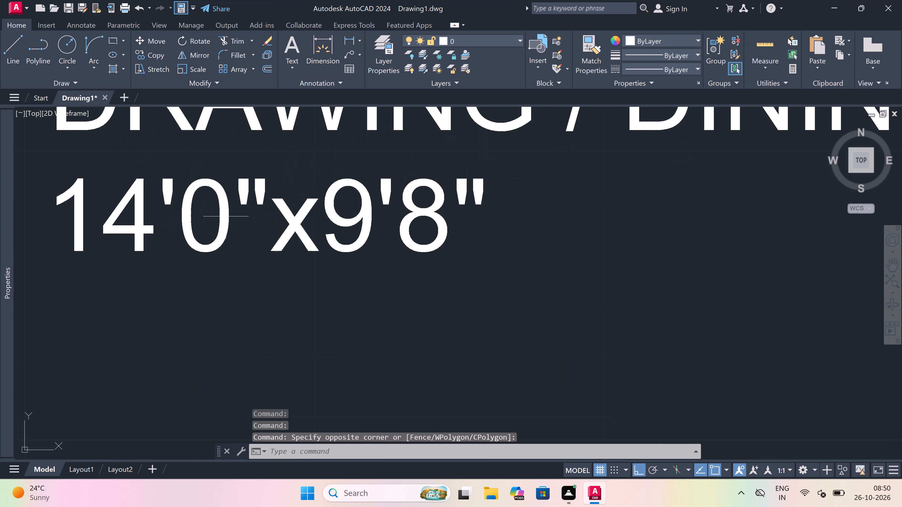
{"action": "double_click", "coordinate": [226, 216]}
{"action": "scroll", "coordinate": [226, 216], "scroll_direction": "down", "scroll_amount": 4}
{"action": "triple_click", "coordinate": [226, 216]}
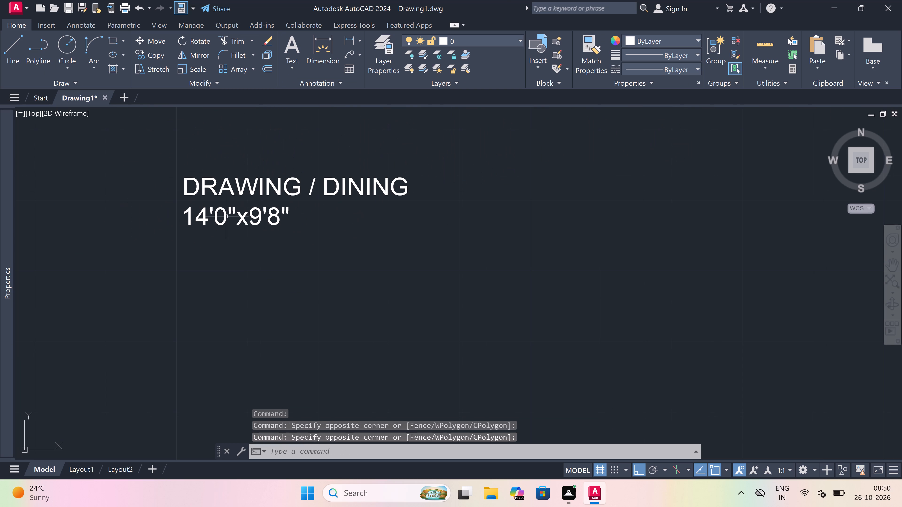
{"action": "double_click", "coordinate": [222, 219]}
{"action": "scroll", "coordinate": [222, 219], "scroll_direction": "up", "scroll_amount": 3}
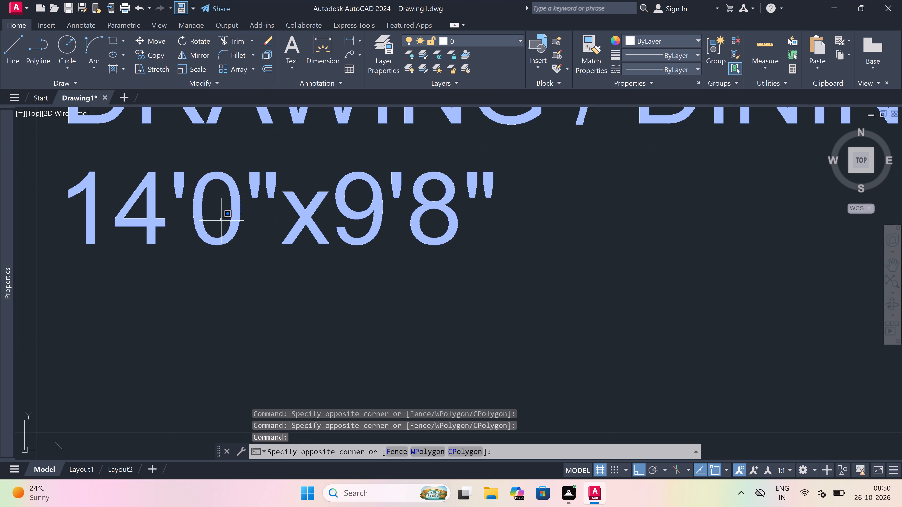
{"action": "left_click", "coordinate": [227, 242]}
{"action": "triple_click", "coordinate": [227, 242]}
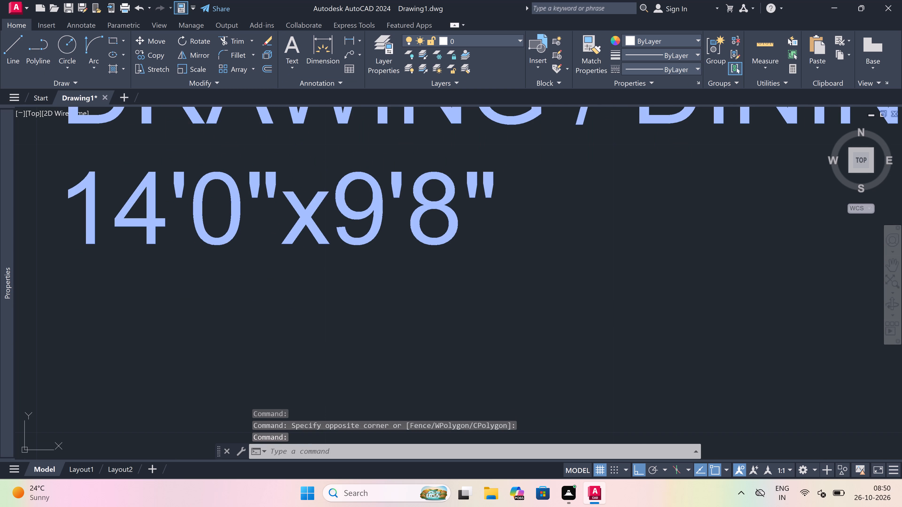
{"action": "left_click", "coordinate": [246, 227]}
{"action": "key", "text": "BackSpace"}
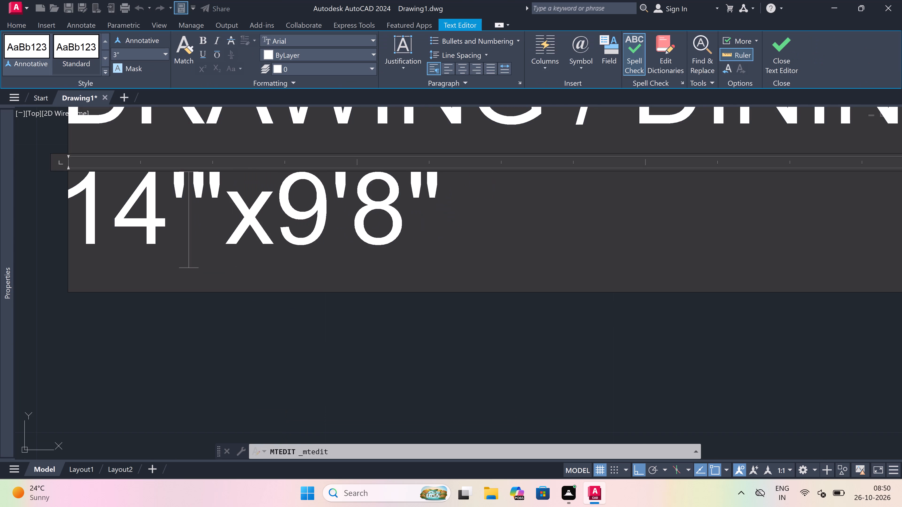
{"action": "key", "text": "5"}
{"action": "scroll", "coordinate": [248, 229], "scroll_direction": "down", "scroll_amount": 5}
{"action": "left_click", "coordinate": [257, 286]}
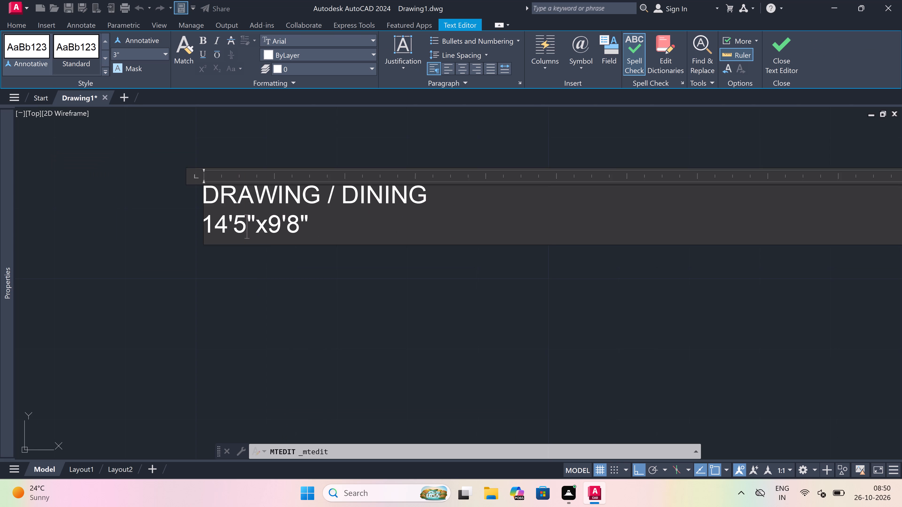
Add a two-line text label "DRAWING / DINING 14'5"x9'8"" in the open room directly east of the lower 12'0"x5'6" kitchen.
{"action": "scroll", "coordinate": [273, 244], "scroll_direction": "down", "scroll_amount": 8}
{"action": "scroll", "coordinate": [466, 239], "scroll_direction": "down", "scroll_amount": 3}
{"action": "scroll", "coordinate": [441, 261], "scroll_direction": "up", "scroll_amount": 3}
{"action": "type", "text": "mt"}
{"action": "key", "text": "space"}
{"action": "scroll", "coordinate": [426, 258], "scroll_direction": "down", "scroll_amount": 2}
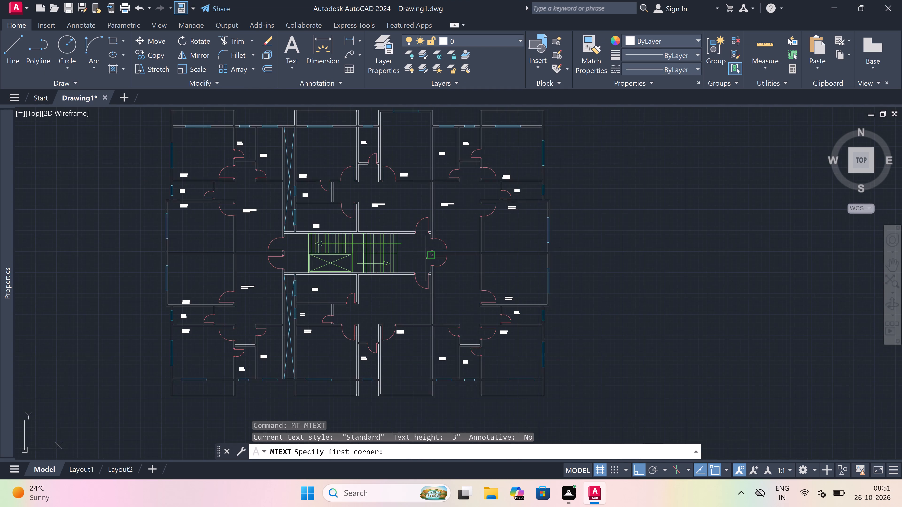
{"action": "scroll", "coordinate": [366, 334], "scroll_direction": "up", "scroll_amount": 2}
{"action": "scroll", "coordinate": [470, 190], "scroll_direction": "up", "scroll_amount": 2}
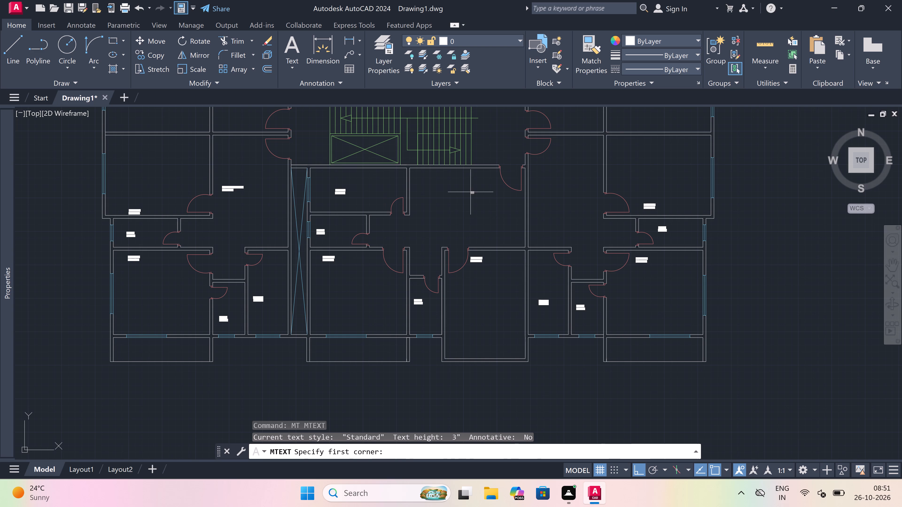
{"action": "left_click_drag", "start_coordinate": [376, 252], "coordinate": [385, 252]}
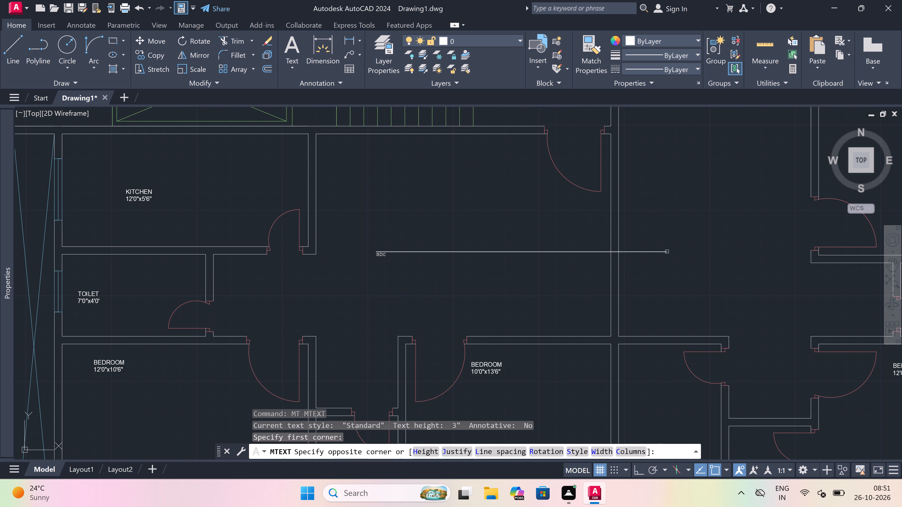
{"action": "left_click", "coordinate": [673, 249]}
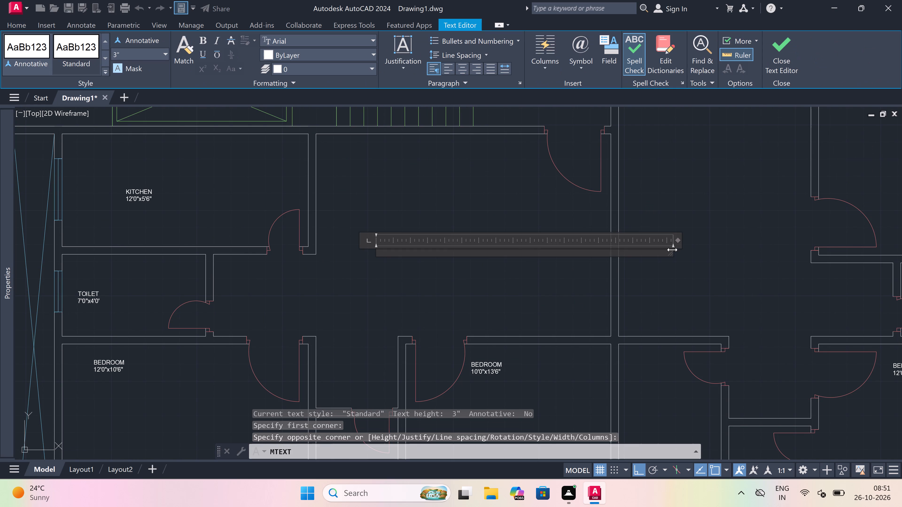
{"action": "type", "text": "DRAWININ"}
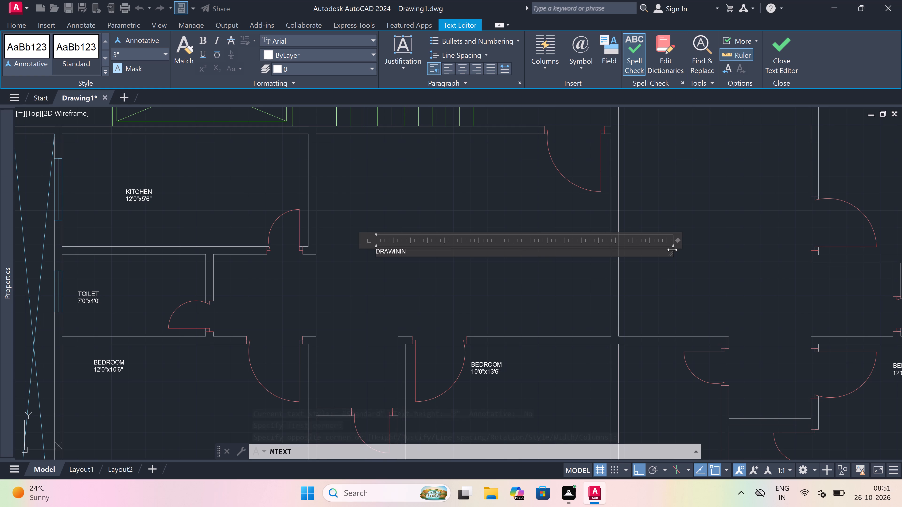
{"action": "key", "text": "space"}
{"action": "type", "text": "/"}
{"action": "key", "text": "space"}
{"action": "scroll", "coordinate": [416, 243], "scroll_direction": "up", "scroll_amount": 4}
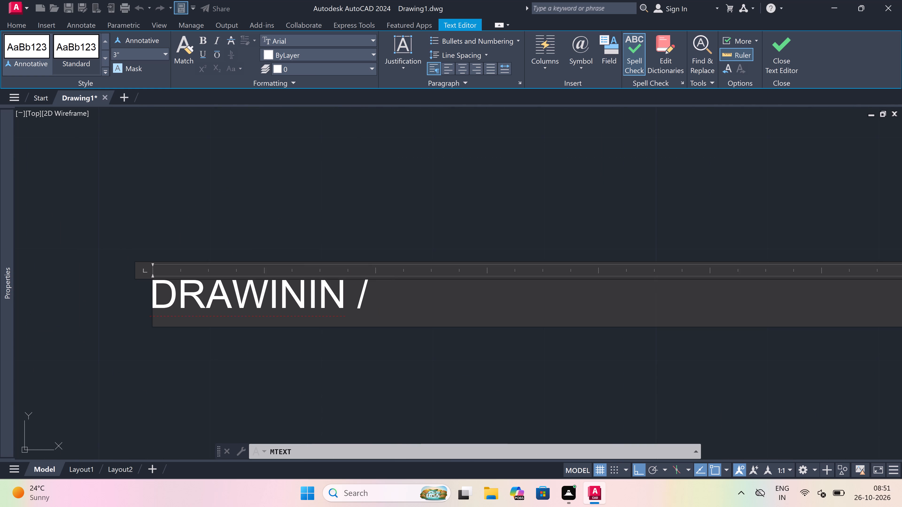
{"action": "left_click", "coordinate": [351, 288]}
{"action": "key", "text": "BackSpace"}
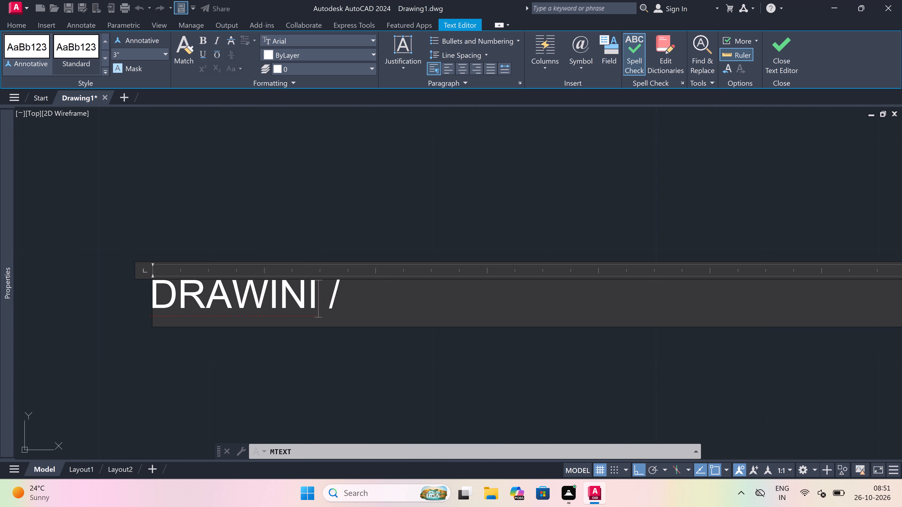
{"action": "key", "text": "BackSpace"}
{"action": "key", "text": "g"}
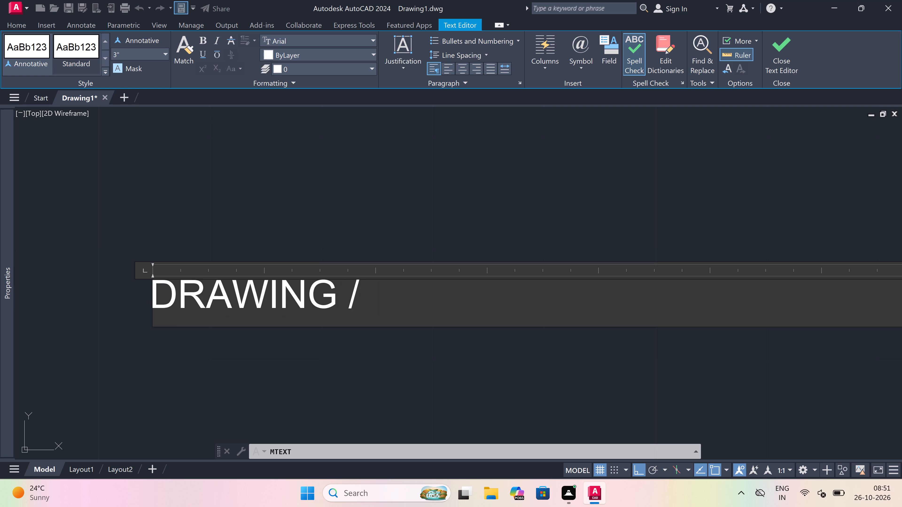
{"action": "left_click", "coordinate": [418, 299]}
{"action": "type", "text": "DINING"}
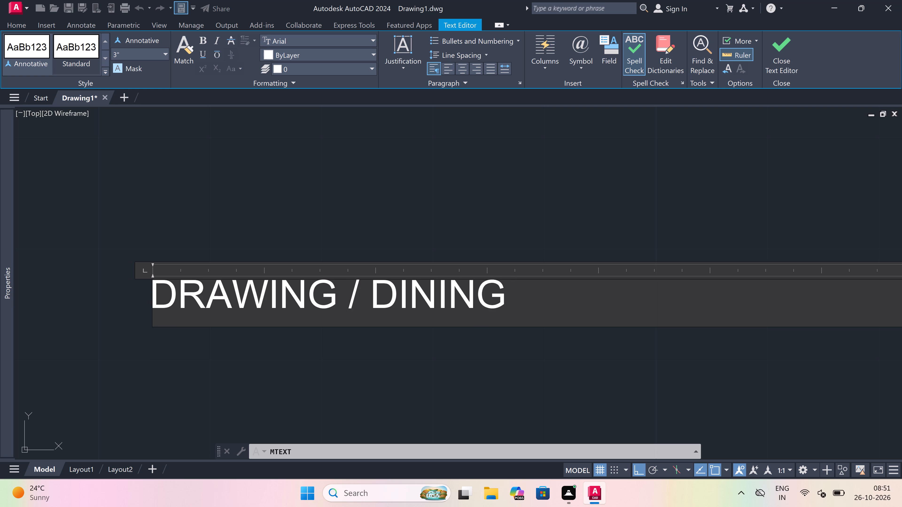
{"action": "key", "text": "Return"}
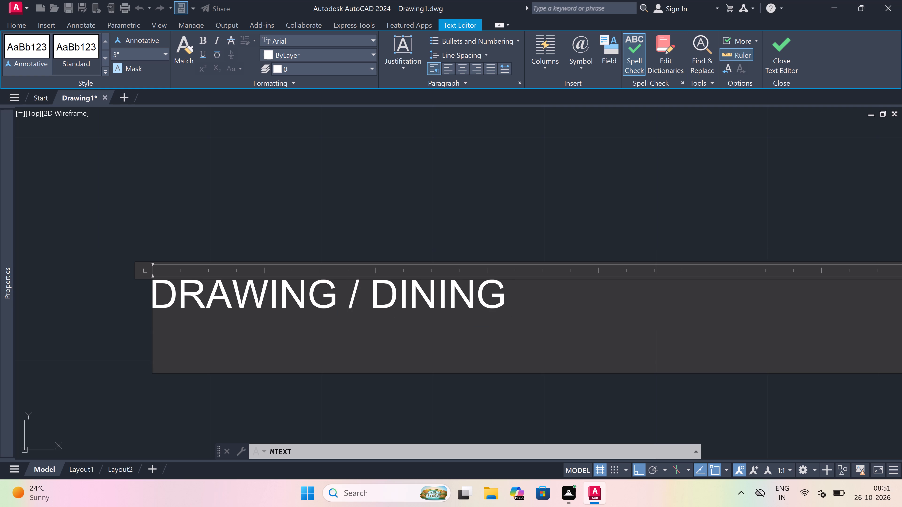
{"action": "type", "text": "14'5"}
{"action": "key", "text": "shift+quotedbl"}
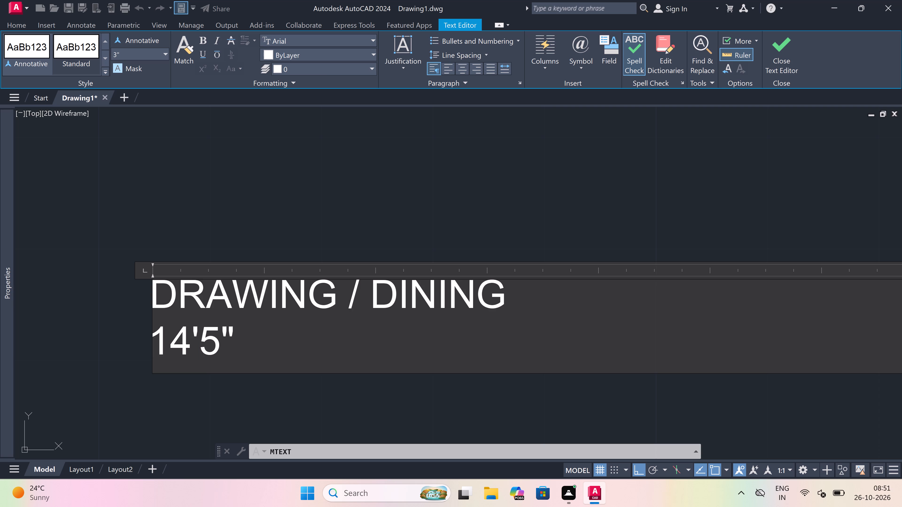
{"action": "key", "text": "x"}
{"action": "type", "text": "9'8"}
{"action": "key", "text": "shift+quotedbl"}
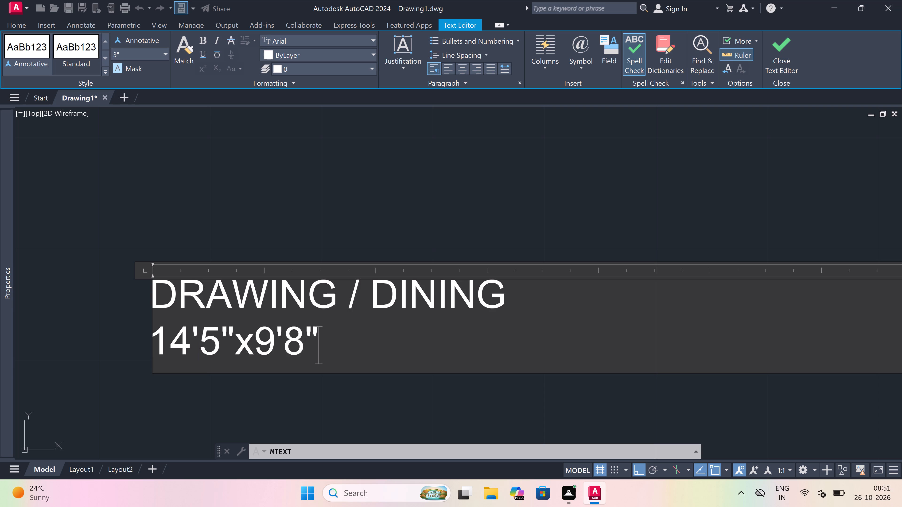
{"action": "left_click", "coordinate": [329, 200]}
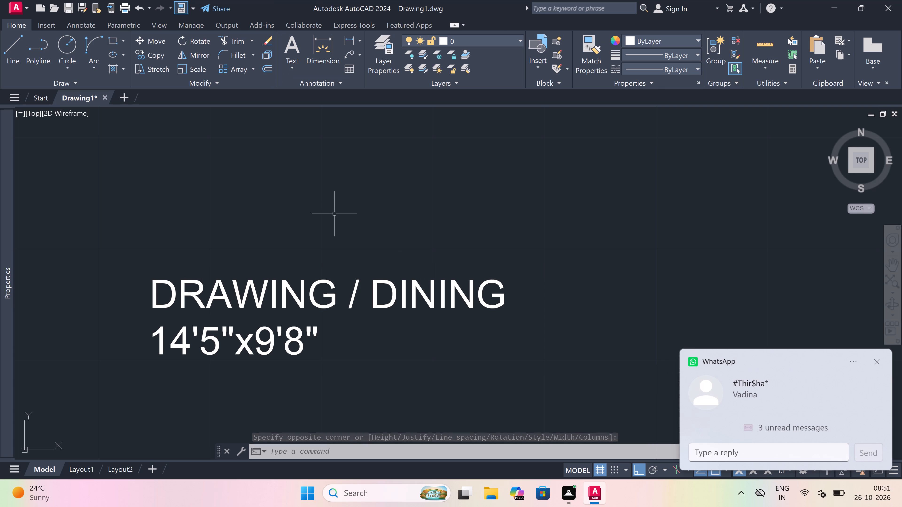
{"action": "scroll", "coordinate": [334, 245], "scroll_direction": "down", "scroll_amount": 4}
{"action": "scroll", "coordinate": [334, 245], "scroll_direction": "up", "scroll_amount": 2}
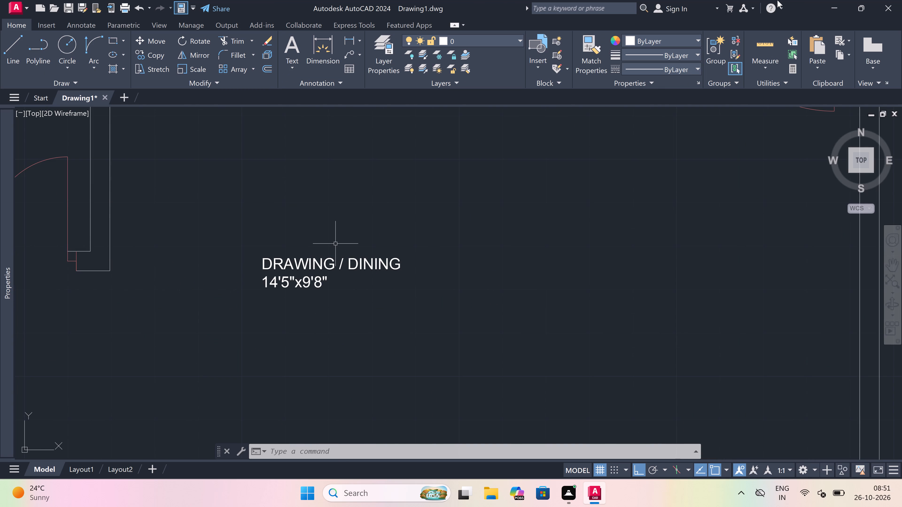
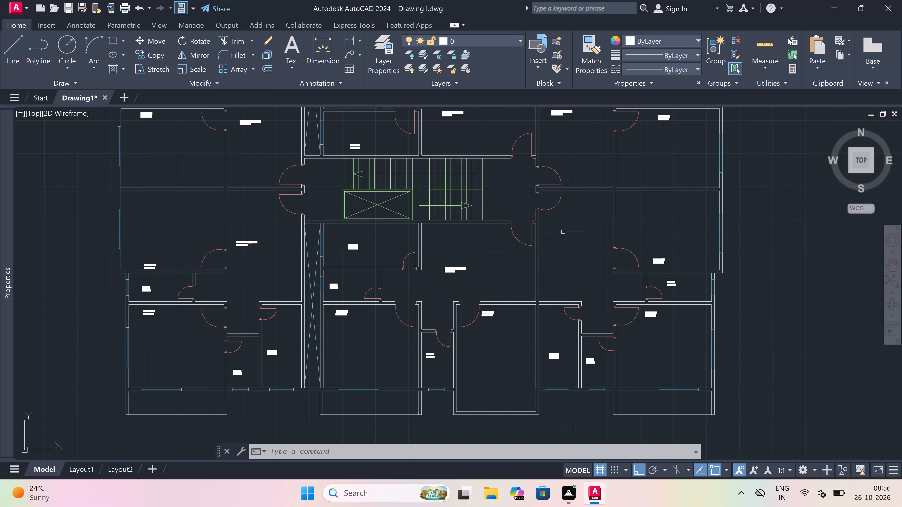
Copy the upper east flat's DRAWING / DINING 10'5"x14'0" label straight south into the lower east flat's matching open room.
{"action": "scroll", "coordinate": [364, 277], "scroll_direction": "down", "scroll_amount": 3}
{"action": "scroll", "coordinate": [449, 267], "scroll_direction": "up", "scroll_amount": 2}
{"action": "scroll", "coordinate": [361, 266], "scroll_direction": "up", "scroll_amount": 1}
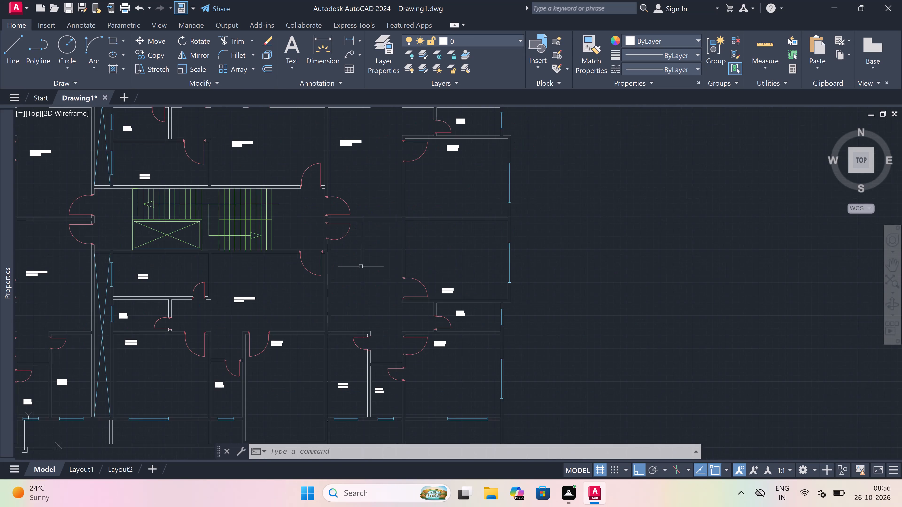
{"action": "scroll", "coordinate": [361, 266], "scroll_direction": "up", "scroll_amount": 1}
{"action": "scroll", "coordinate": [361, 266], "scroll_direction": "down", "scroll_amount": 1}
{"action": "scroll", "coordinate": [339, 90], "scroll_direction": "up", "scroll_amount": 1}
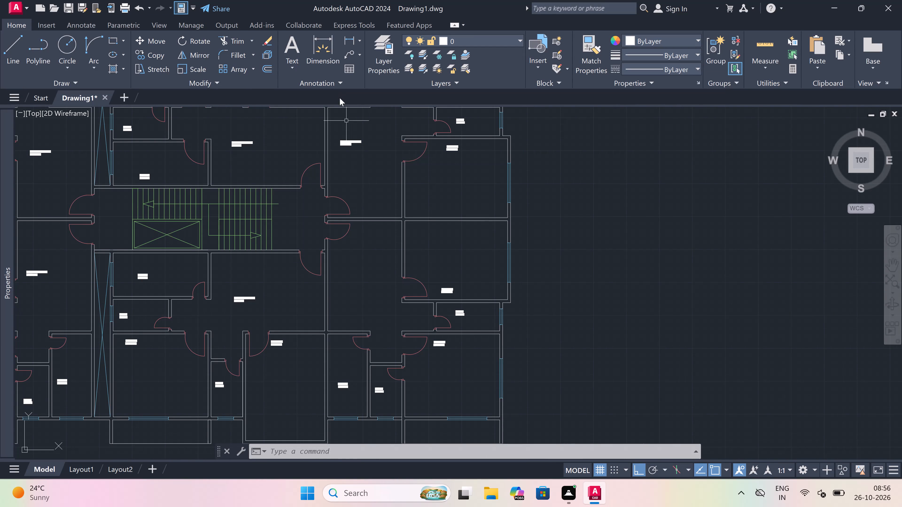
{"action": "scroll", "coordinate": [351, 146], "scroll_direction": "up", "scroll_amount": 2}
{"action": "left_click", "coordinate": [342, 138]}
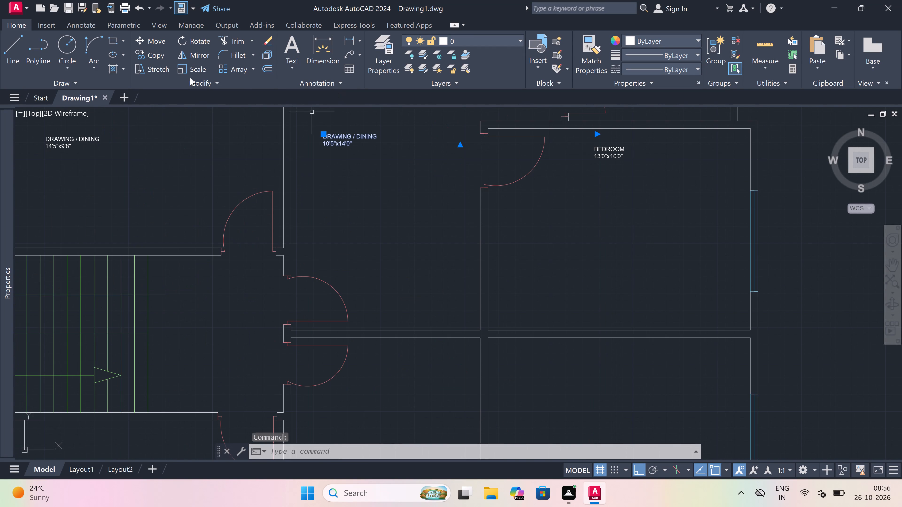
{"action": "left_click", "coordinate": [158, 54]}
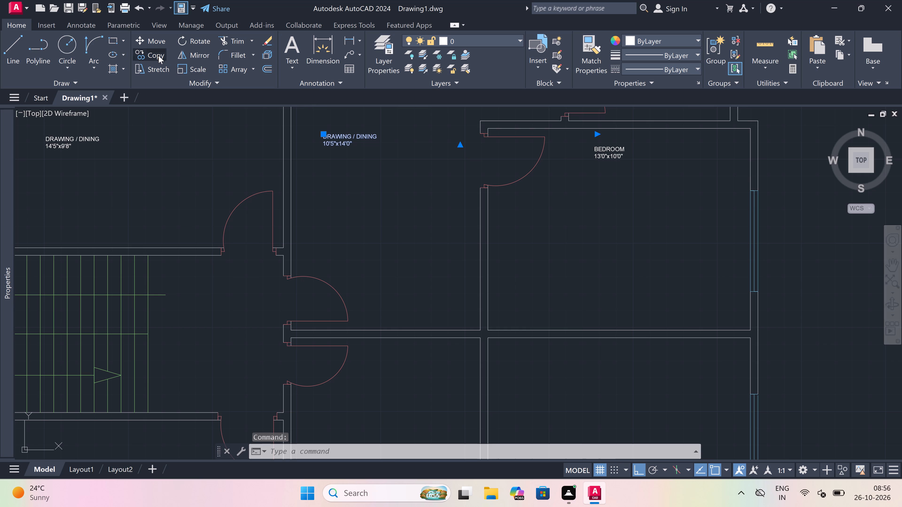
{"action": "left_click", "coordinate": [347, 138]}
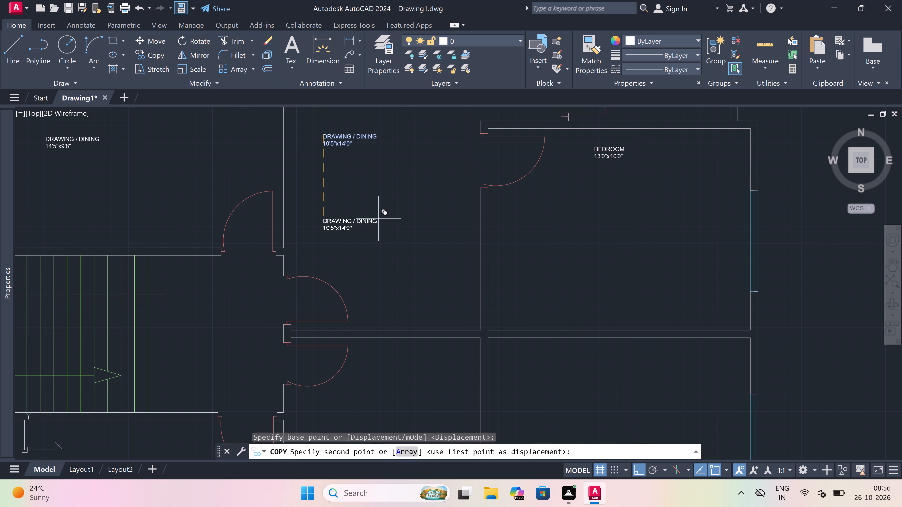
{"action": "scroll", "coordinate": [408, 277], "scroll_direction": "down", "scroll_amount": 4}
{"action": "scroll", "coordinate": [406, 307], "scroll_direction": "up", "scroll_amount": 3}
{"action": "left_click", "coordinate": [383, 315]}
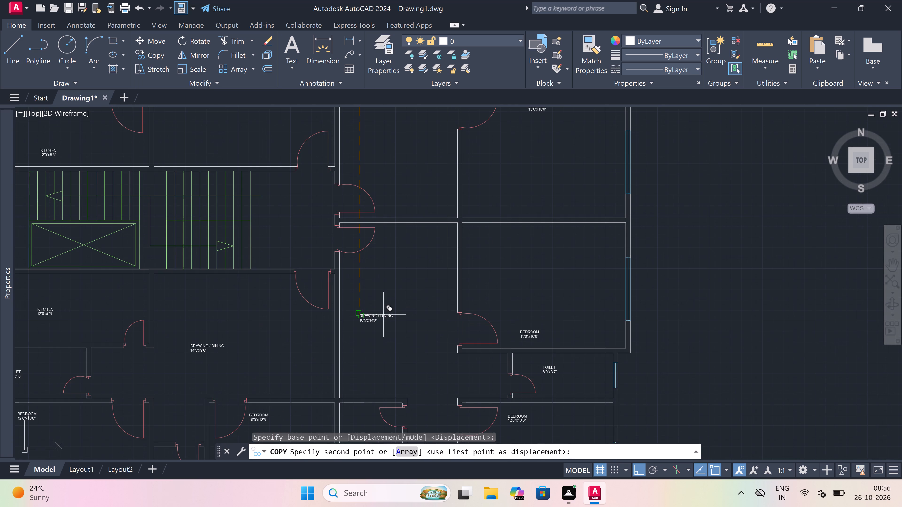
{"action": "key", "text": "Escape"}
Add a multiline text label "VERANDAH" in the narrow space at the plan's northwest corner, north of the bedroom.
{"action": "scroll", "coordinate": [514, 296], "scroll_direction": "down", "scroll_amount": 4}
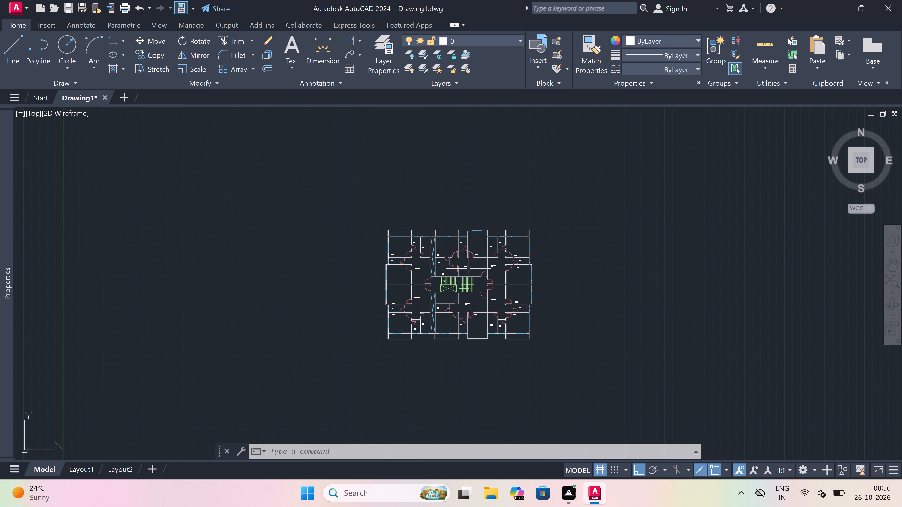
{"action": "scroll", "coordinate": [389, 227], "scroll_direction": "up", "scroll_amount": 5}
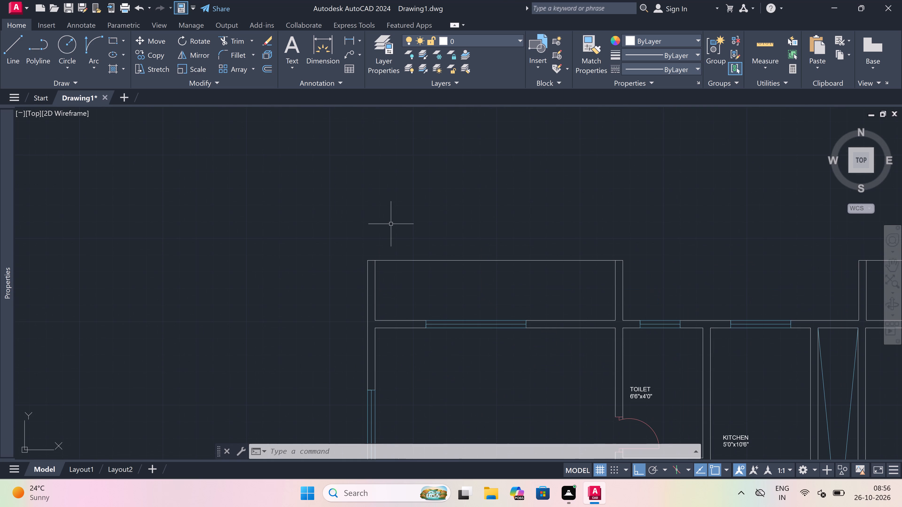
{"action": "scroll", "coordinate": [495, 284], "scroll_direction": "up", "scroll_amount": 1}
{"action": "type", "text": "mt"}
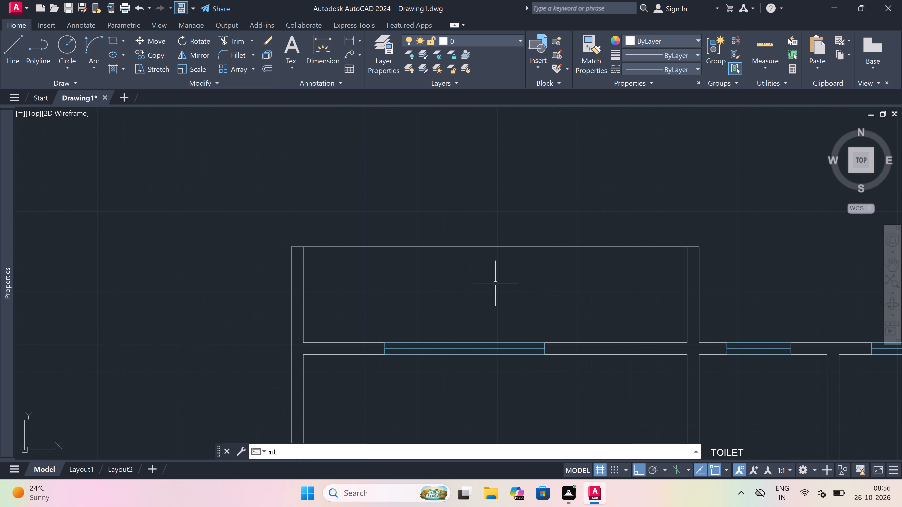
{"action": "key", "text": "space"}
{"action": "left_click_drag", "start_coordinate": [372, 292], "coordinate": [384, 295]}
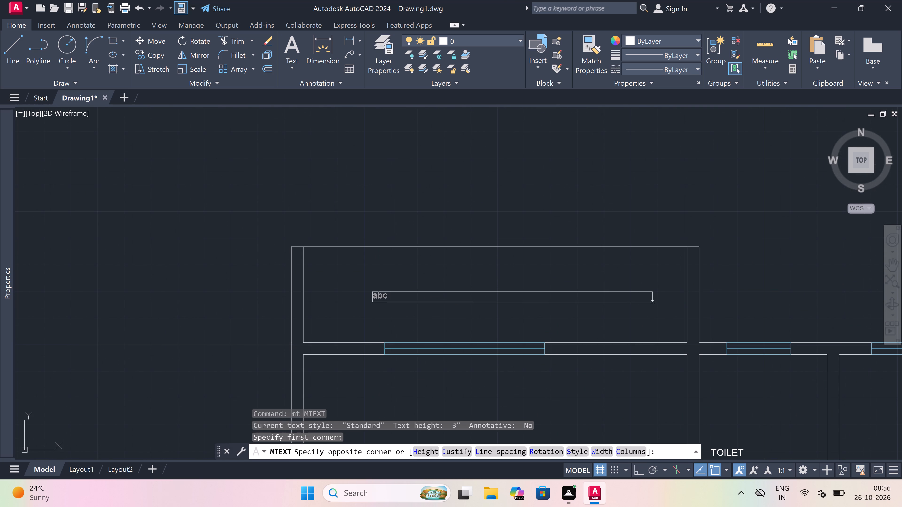
{"action": "left_click", "coordinate": [738, 303]}
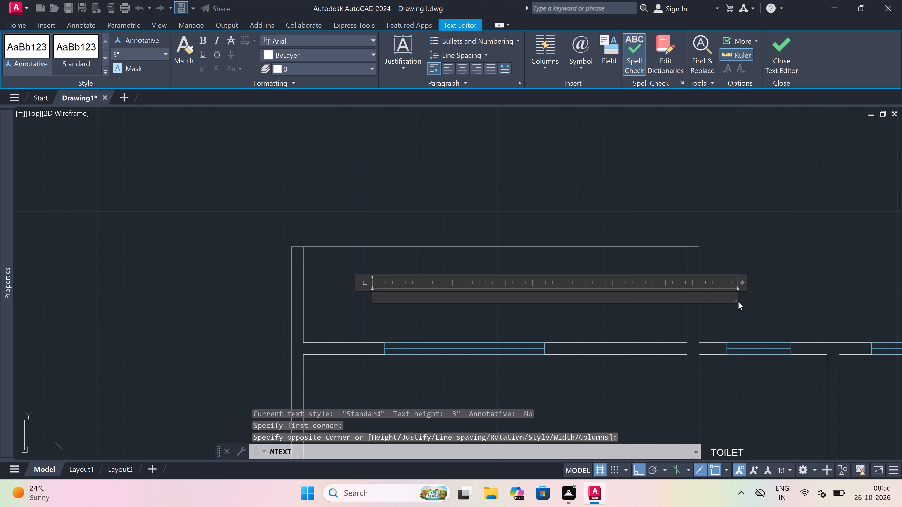
{"action": "type", "text": "VERANDAH"}
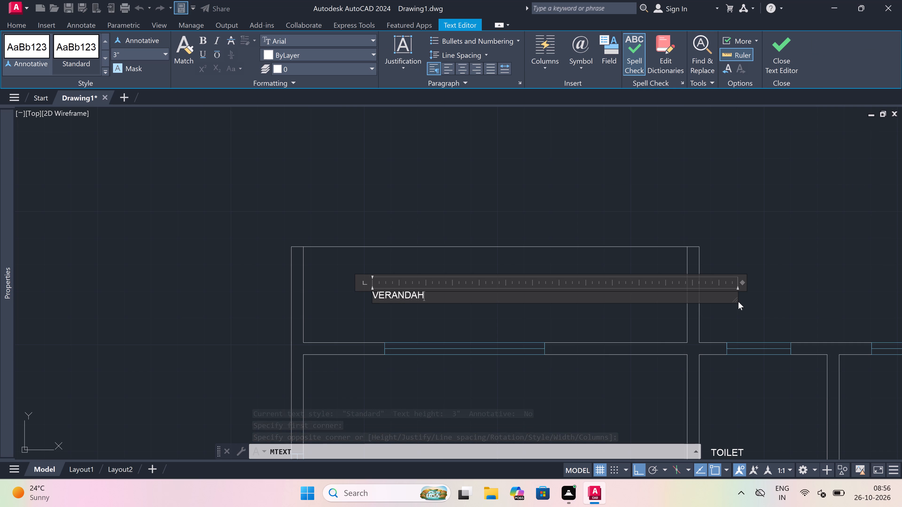
{"action": "left_click", "coordinate": [372, 306]}
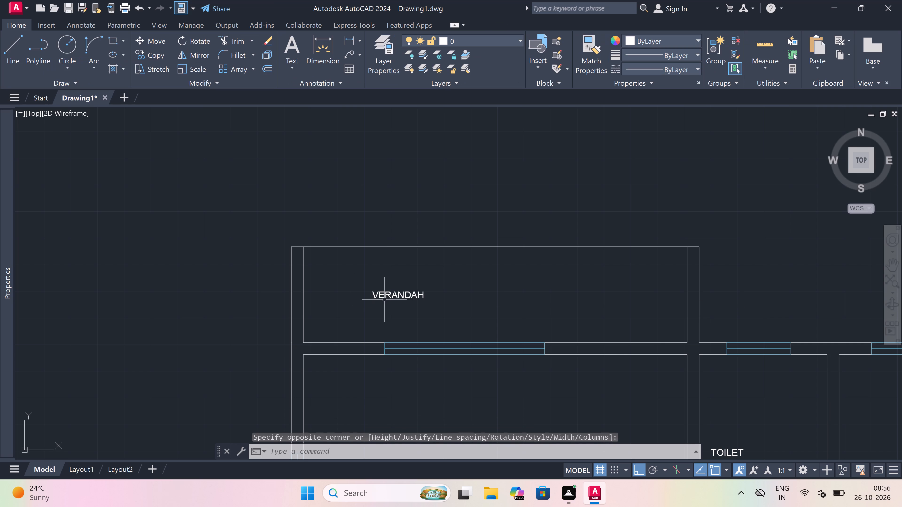
Copy the VERANDAH label horizontally into the middle and northeast verandahs along the plan's north side.
{"action": "left_click", "coordinate": [385, 299]}
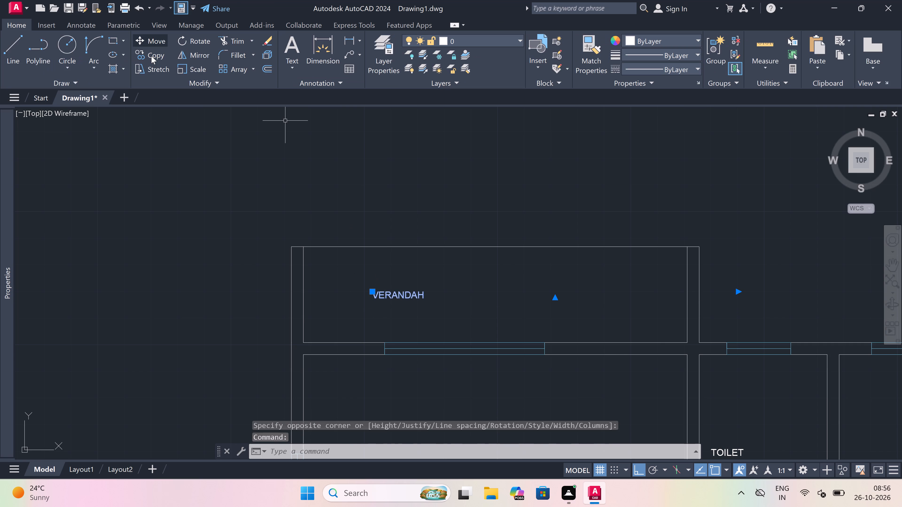
{"action": "left_click", "coordinate": [151, 56]}
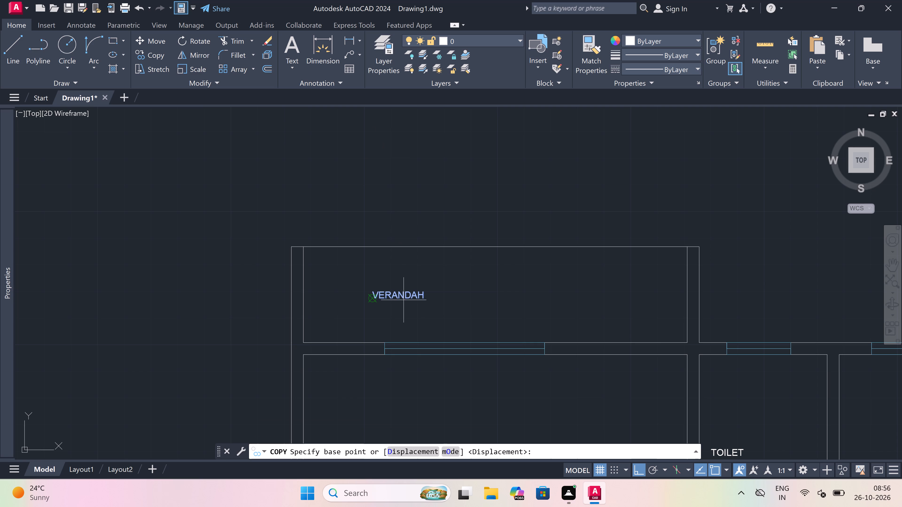
{"action": "left_click", "coordinate": [401, 297]}
{"action": "scroll", "coordinate": [243, 268], "scroll_direction": "down", "scroll_amount": 4}
{"action": "scroll", "coordinate": [421, 270], "scroll_direction": "up", "scroll_amount": 2}
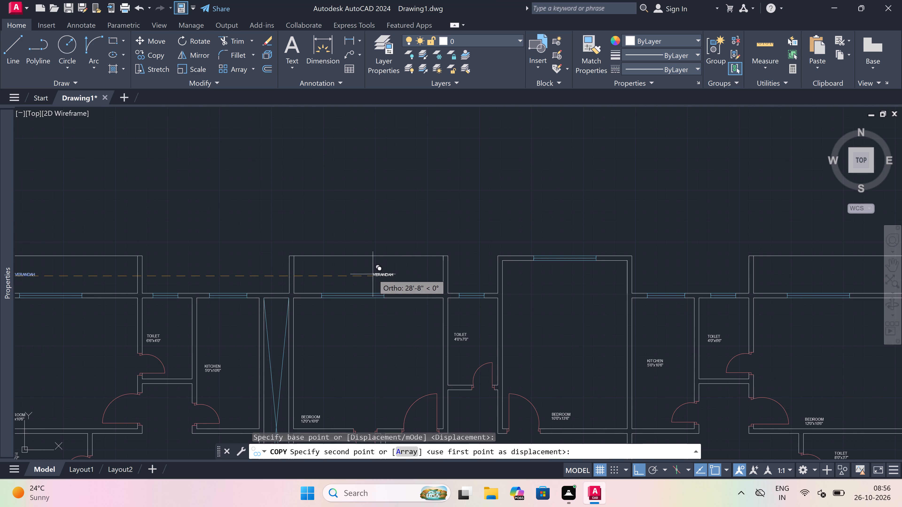
{"action": "left_click", "coordinate": [358, 272]}
{"action": "scroll", "coordinate": [467, 272], "scroll_direction": "down", "scroll_amount": 3}
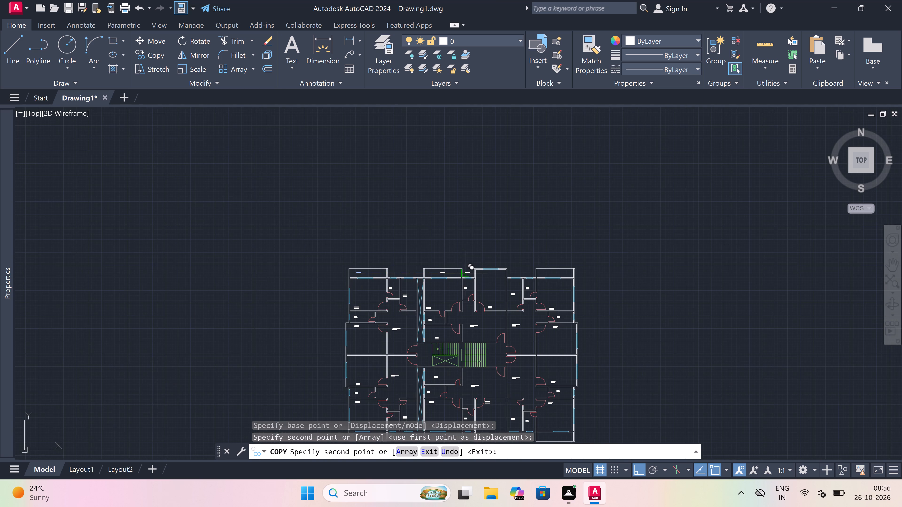
{"action": "scroll", "coordinate": [539, 274], "scroll_direction": "up", "scroll_amount": 2}
{"action": "left_click", "coordinate": [580, 274]}
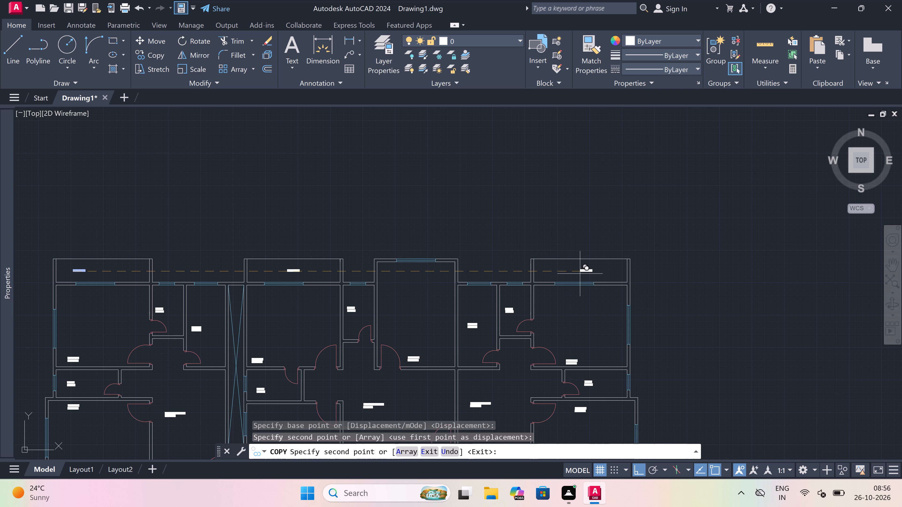
With Ortho off, continue copying the VERANDAH label into the southeast, middle and southwest verandahs along the plan's south side.
{"action": "key", "text": "F8"}
{"action": "scroll", "coordinate": [417, 208], "scroll_direction": "down", "scroll_amount": 5}
{"action": "scroll", "coordinate": [407, 244], "scroll_direction": "up", "scroll_amount": 3}
{"action": "scroll", "coordinate": [444, 279], "scroll_direction": "up", "scroll_amount": 3}
{"action": "scroll", "coordinate": [554, 240], "scroll_direction": "up", "scroll_amount": 1}
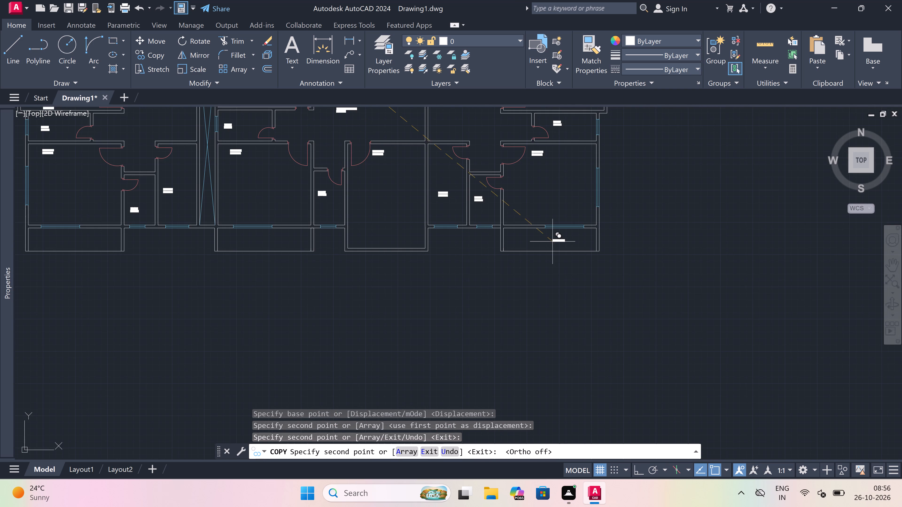
{"action": "scroll", "coordinate": [554, 240], "scroll_direction": "up", "scroll_amount": 2}
{"action": "left_click", "coordinate": [514, 247]}
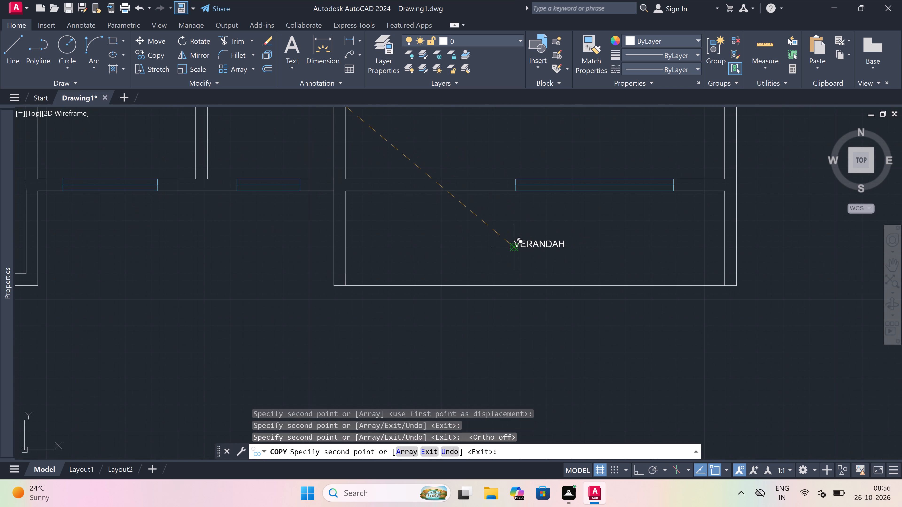
{"action": "scroll", "coordinate": [509, 246], "scroll_direction": "down", "scroll_amount": 4}
{"action": "scroll", "coordinate": [299, 253], "scroll_direction": "up", "scroll_amount": 2}
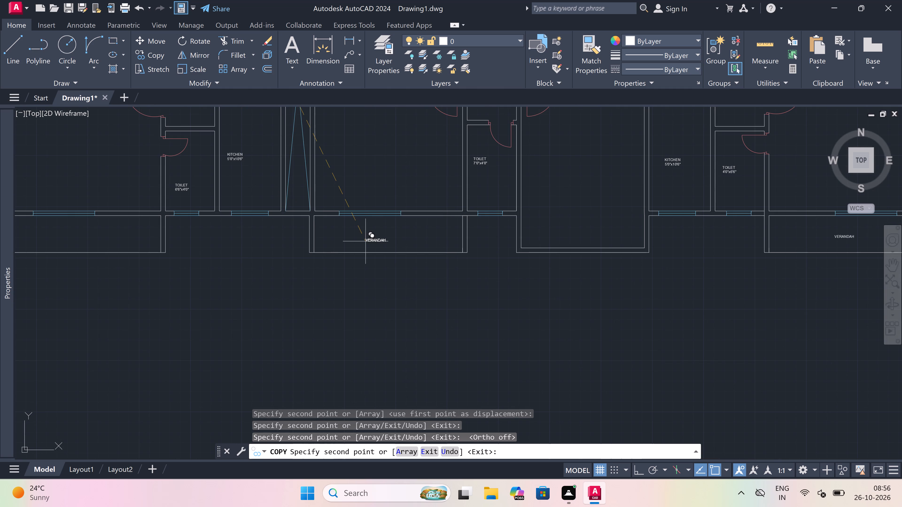
{"action": "scroll", "coordinate": [376, 239], "scroll_direction": "up", "scroll_amount": 2}
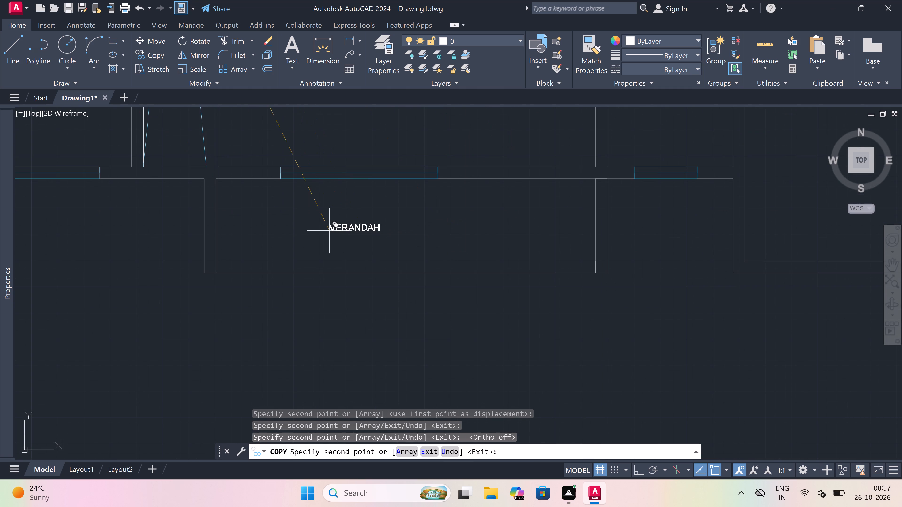
{"action": "left_click", "coordinate": [329, 232]}
{"action": "scroll", "coordinate": [552, 270], "scroll_direction": "down", "scroll_amount": 5}
{"action": "scroll", "coordinate": [412, 269], "scroll_direction": "up", "scroll_amount": 3}
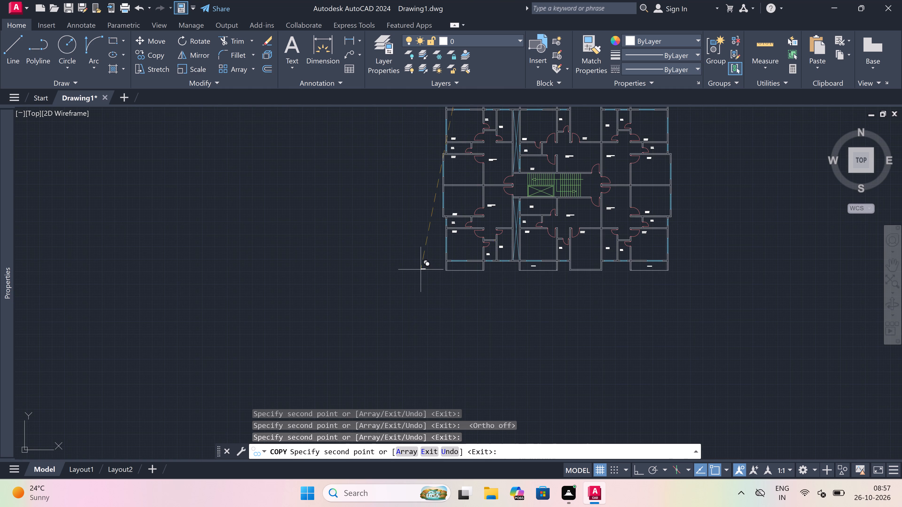
{"action": "scroll", "coordinate": [551, 261], "scroll_direction": "up", "scroll_amount": 2}
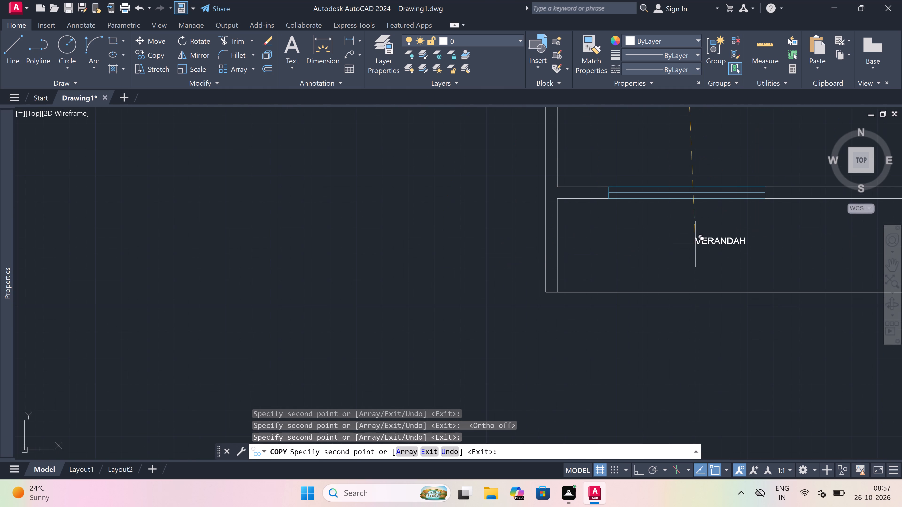
{"action": "left_click", "coordinate": [731, 251]}
{"action": "key", "text": "Escape"}
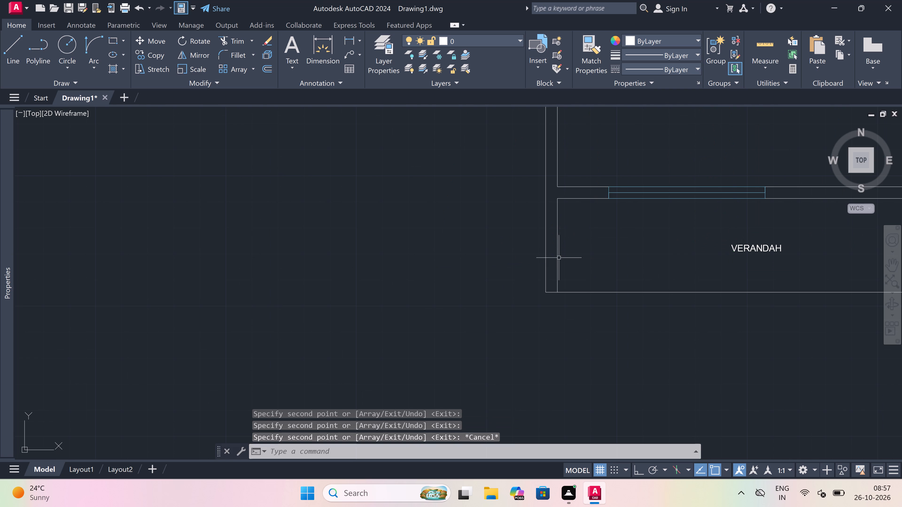
Open the object properties of the lower west flat's BEDROOM 13'0"x10'0" label.
{"action": "scroll", "coordinate": [534, 257], "scroll_direction": "down", "scroll_amount": 7}
{"action": "scroll", "coordinate": [546, 223], "scroll_direction": "up", "scroll_amount": 3}
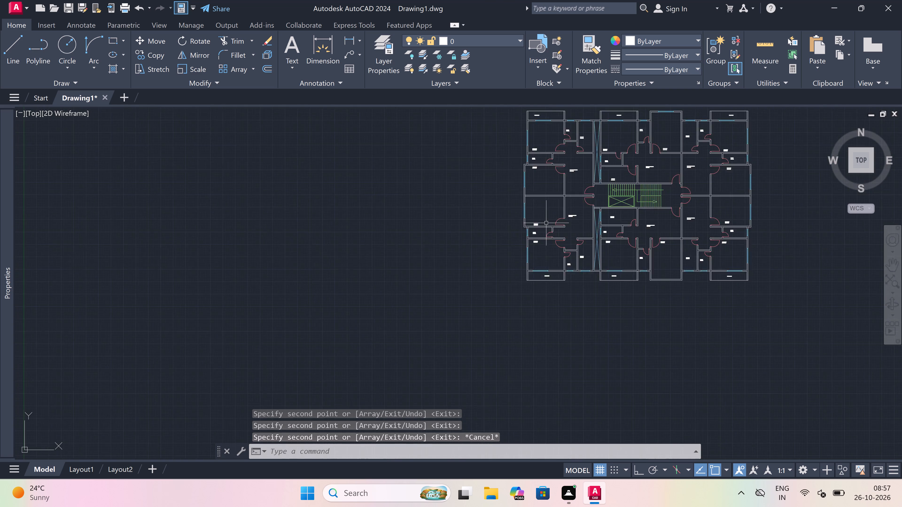
{"action": "scroll", "coordinate": [531, 227], "scroll_direction": "up", "scroll_amount": 2}
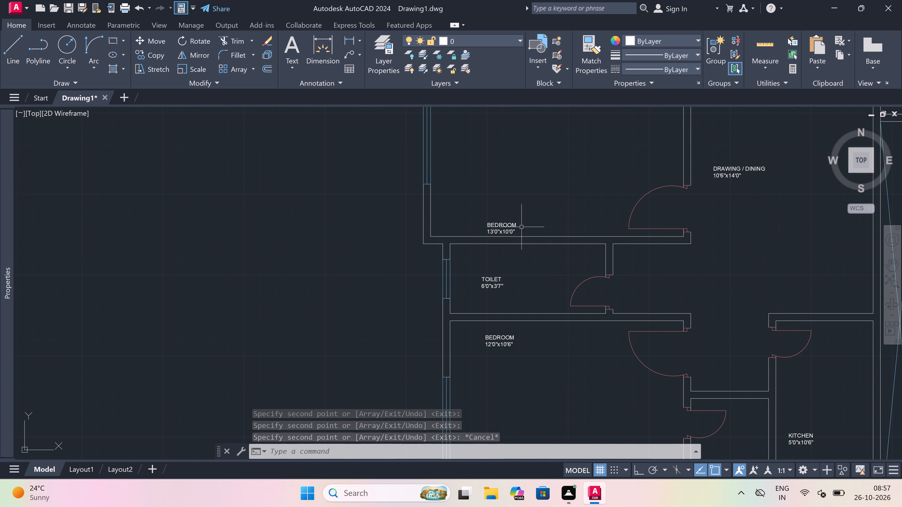
{"action": "scroll", "coordinate": [501, 227], "scroll_direction": "up", "scroll_amount": 1}
{"action": "left_click", "coordinate": [501, 226]}
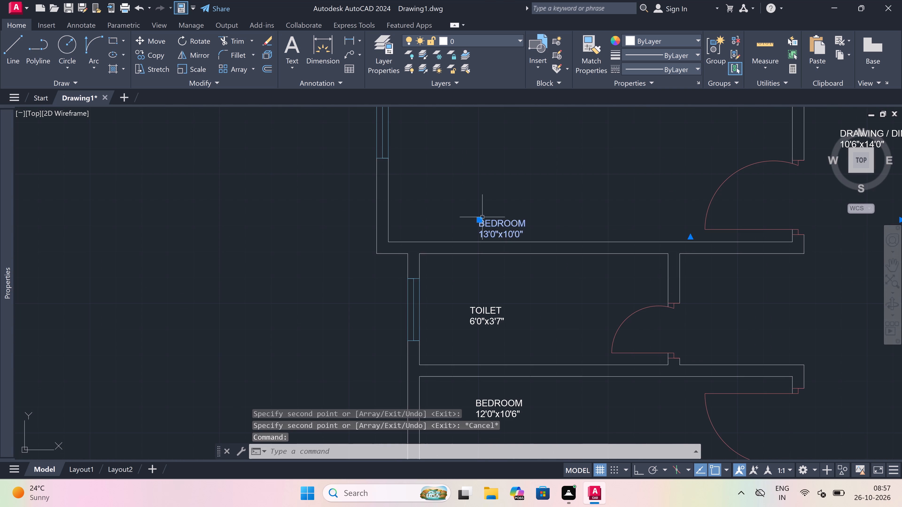
{"action": "right_click", "coordinate": [482, 170]}
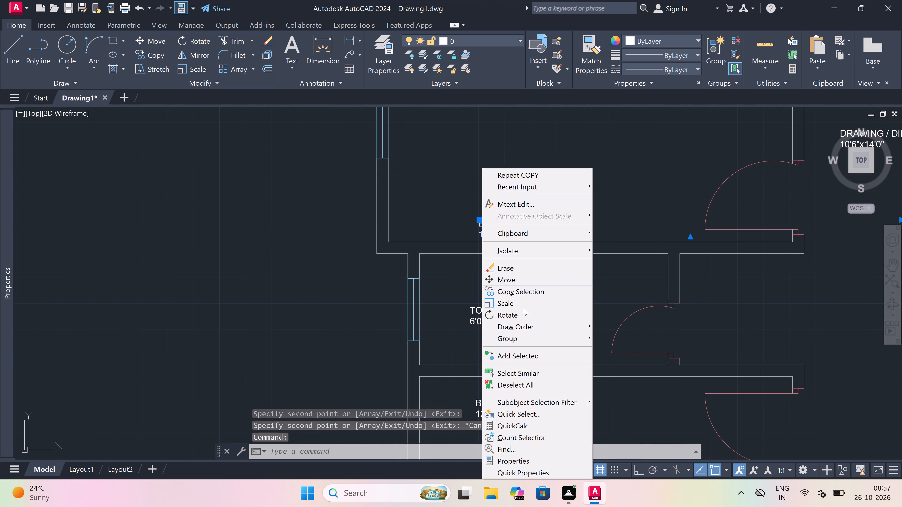
{"action": "left_click", "coordinate": [534, 456]}
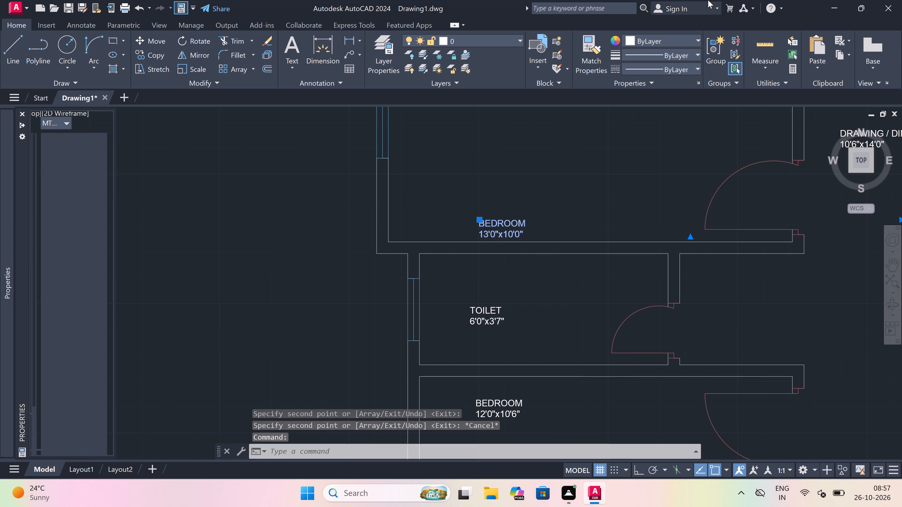
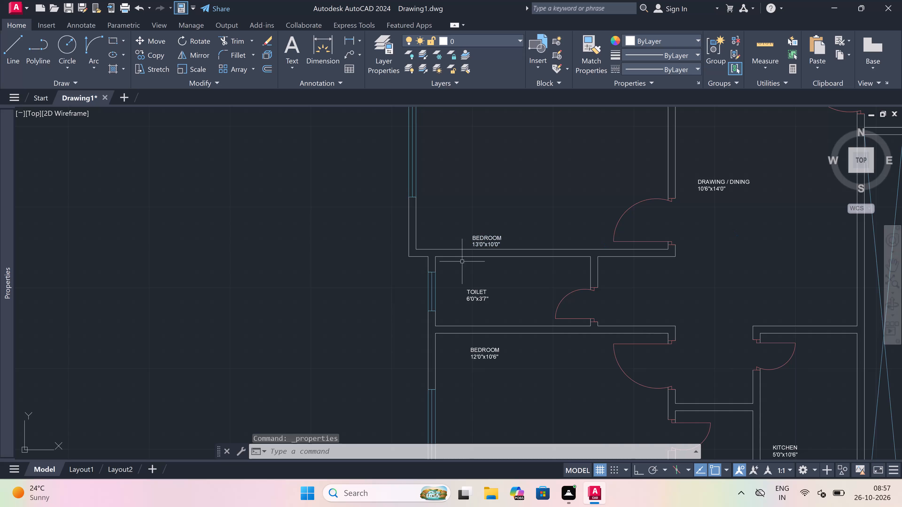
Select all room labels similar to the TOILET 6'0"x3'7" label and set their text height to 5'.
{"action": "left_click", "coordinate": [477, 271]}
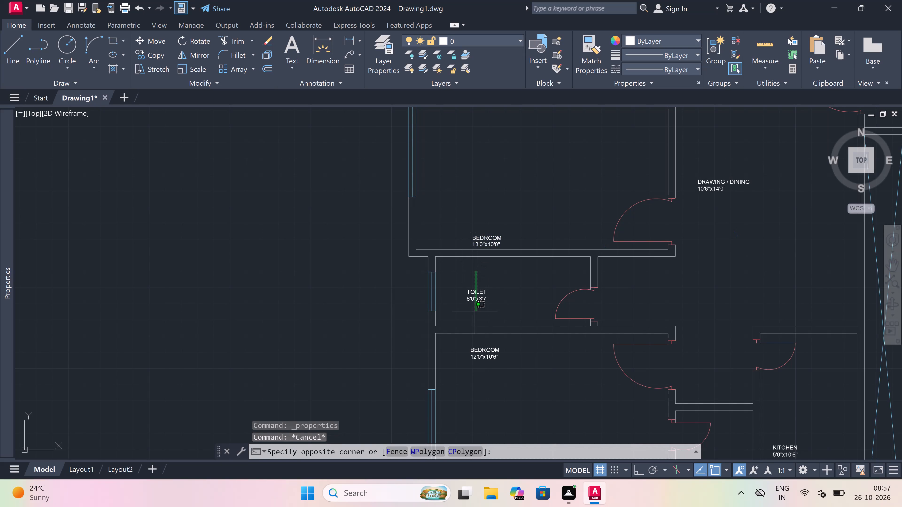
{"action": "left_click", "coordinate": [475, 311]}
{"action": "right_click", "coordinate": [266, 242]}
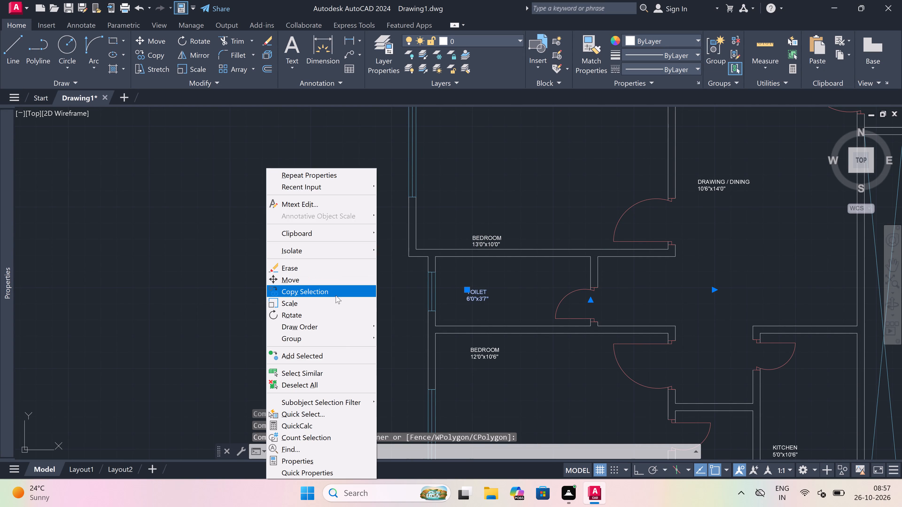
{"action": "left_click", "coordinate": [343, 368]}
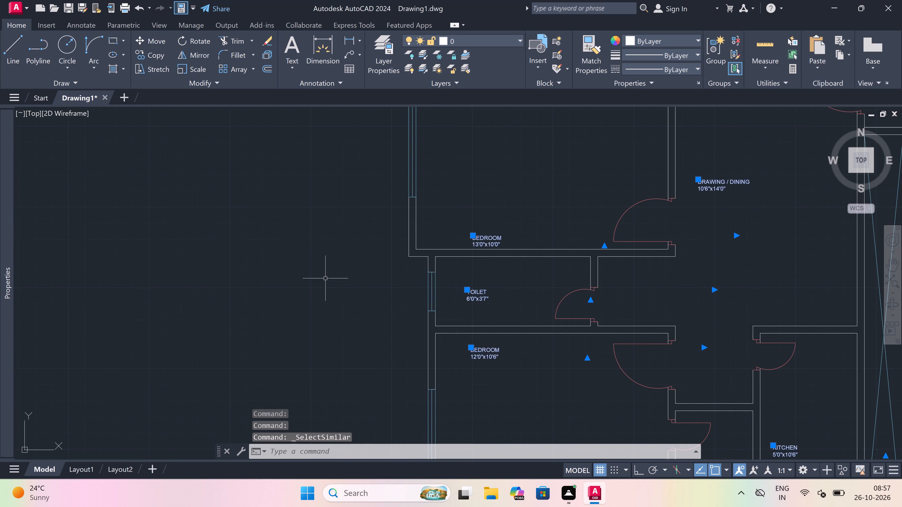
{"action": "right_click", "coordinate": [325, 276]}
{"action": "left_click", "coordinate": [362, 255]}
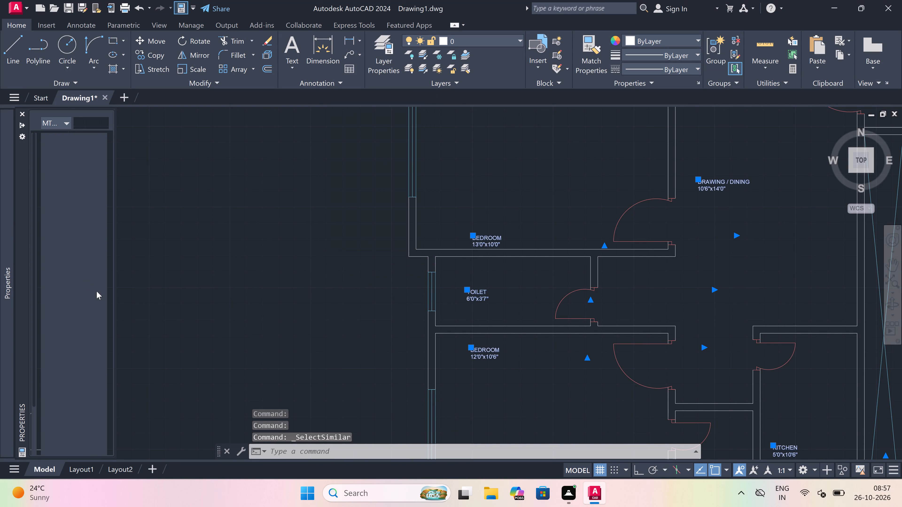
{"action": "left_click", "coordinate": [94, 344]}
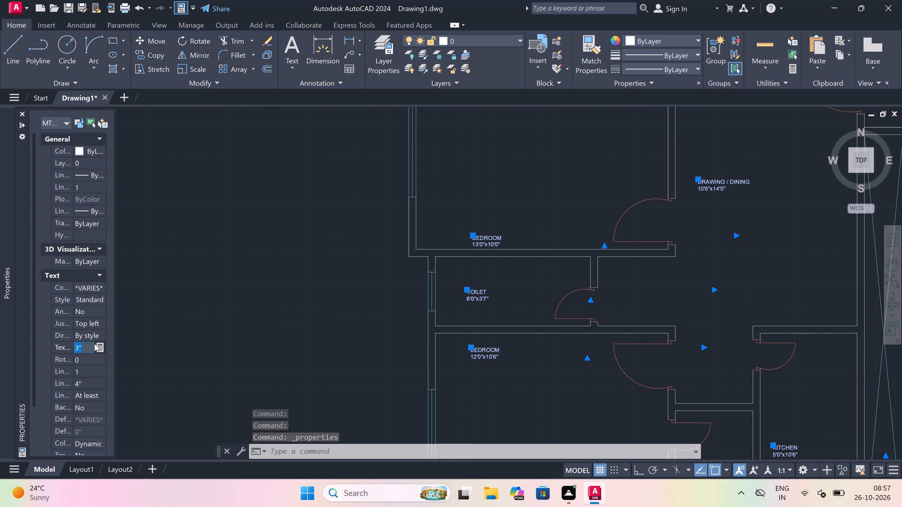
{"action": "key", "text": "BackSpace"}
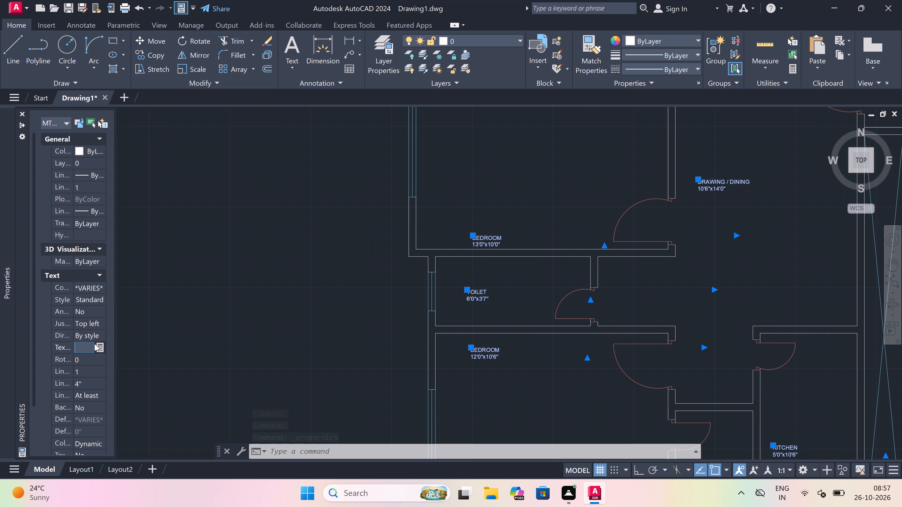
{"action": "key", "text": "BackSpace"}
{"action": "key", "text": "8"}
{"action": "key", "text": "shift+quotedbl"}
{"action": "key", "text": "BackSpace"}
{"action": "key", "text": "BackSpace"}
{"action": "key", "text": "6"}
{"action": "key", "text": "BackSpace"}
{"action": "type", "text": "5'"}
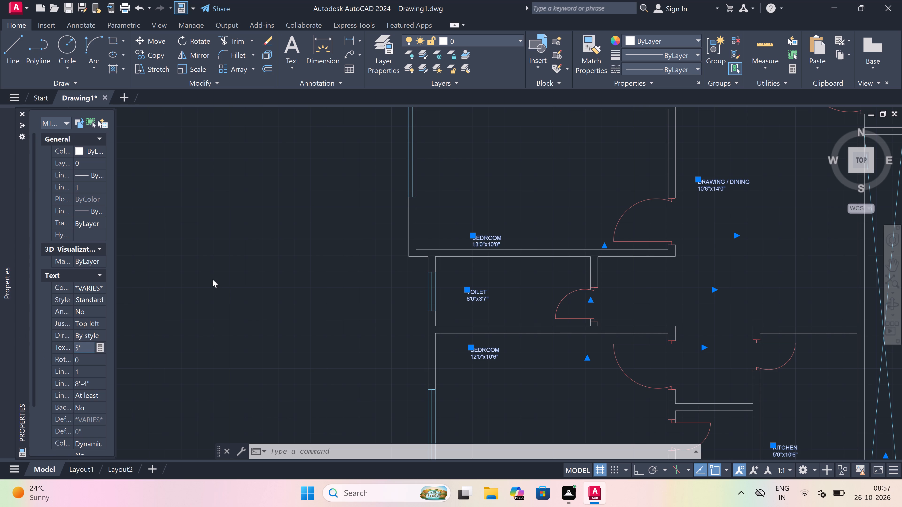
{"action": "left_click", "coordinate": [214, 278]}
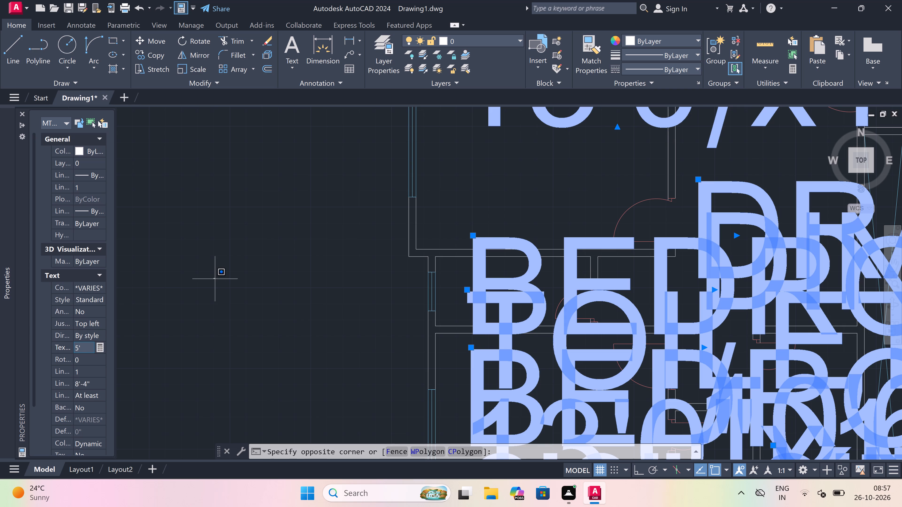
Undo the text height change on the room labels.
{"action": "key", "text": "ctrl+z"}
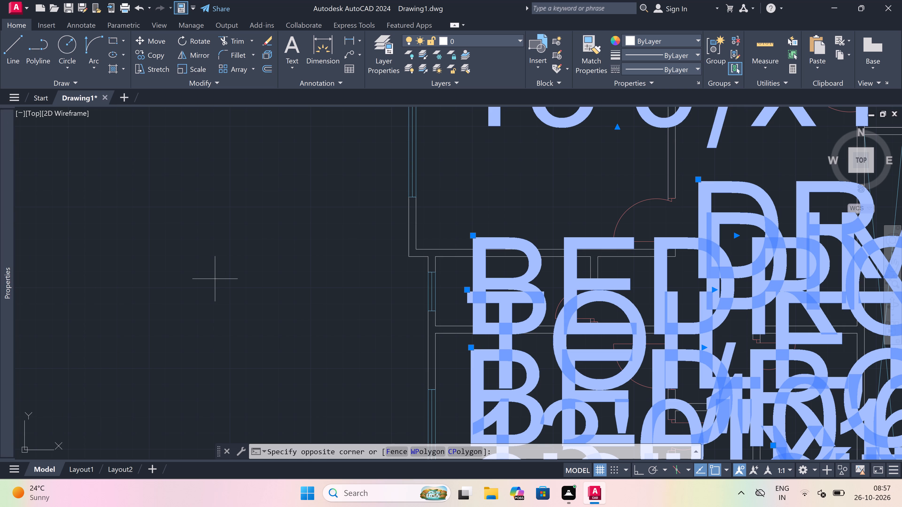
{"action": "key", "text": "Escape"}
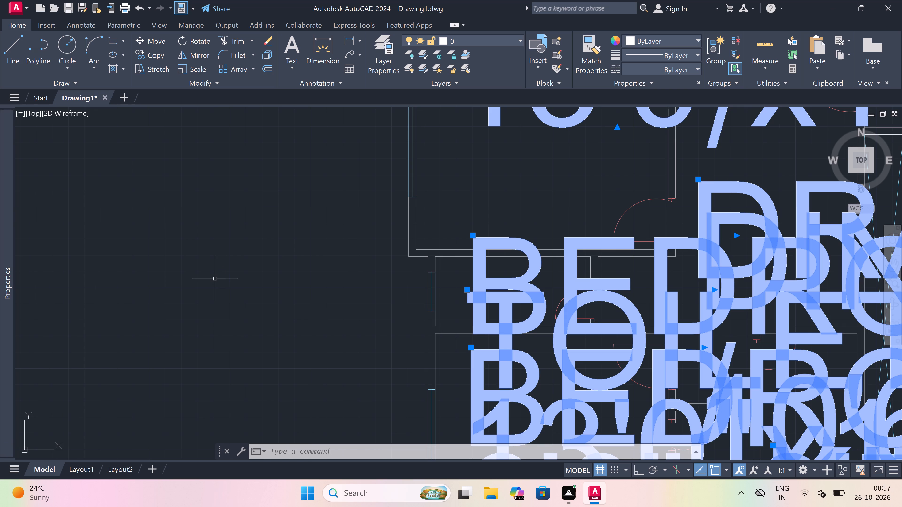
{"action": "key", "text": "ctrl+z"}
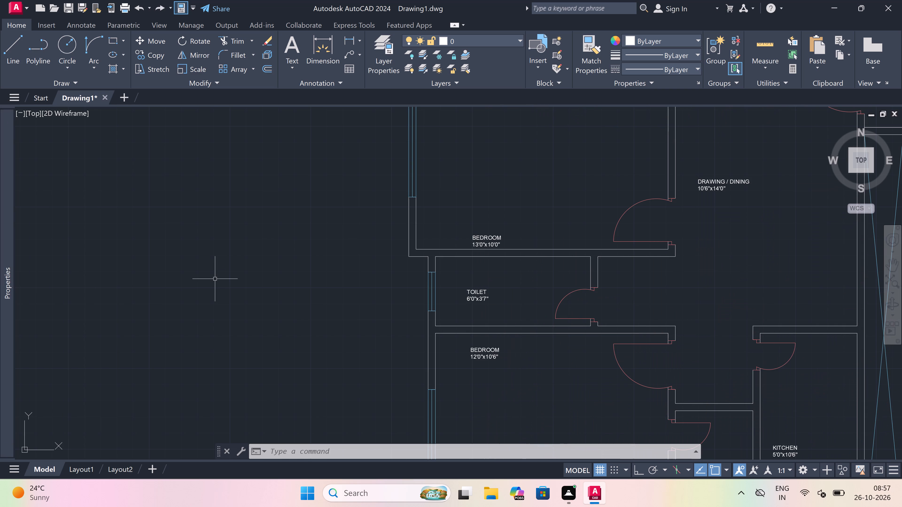
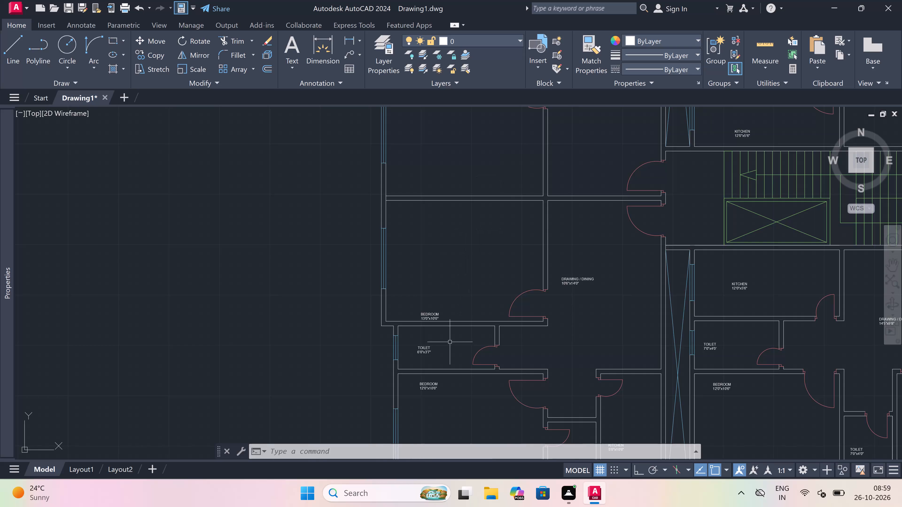
Select all labels similar to the BEDROOM 13'0"x10'0" label and set their text height to 5".
{"action": "scroll", "coordinate": [447, 344], "scroll_direction": "up", "scroll_amount": 1}
{"action": "scroll", "coordinate": [384, 249], "scroll_direction": "up", "scroll_amount": 1}
{"action": "left_click_drag", "start_coordinate": [415, 257], "coordinate": [413, 264]}
{"action": "left_click", "coordinate": [353, 293]}
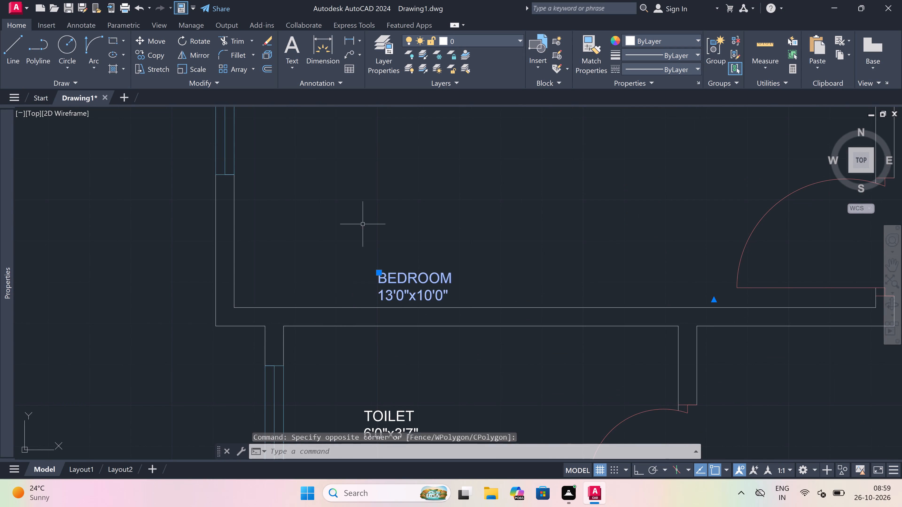
{"action": "right_click", "coordinate": [365, 215]}
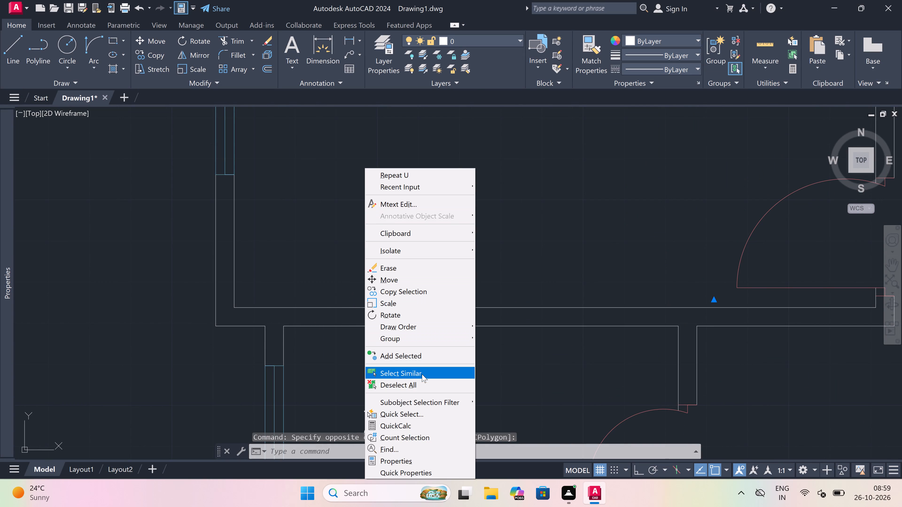
{"action": "left_click", "coordinate": [422, 374]}
{"action": "right_click", "coordinate": [317, 212]}
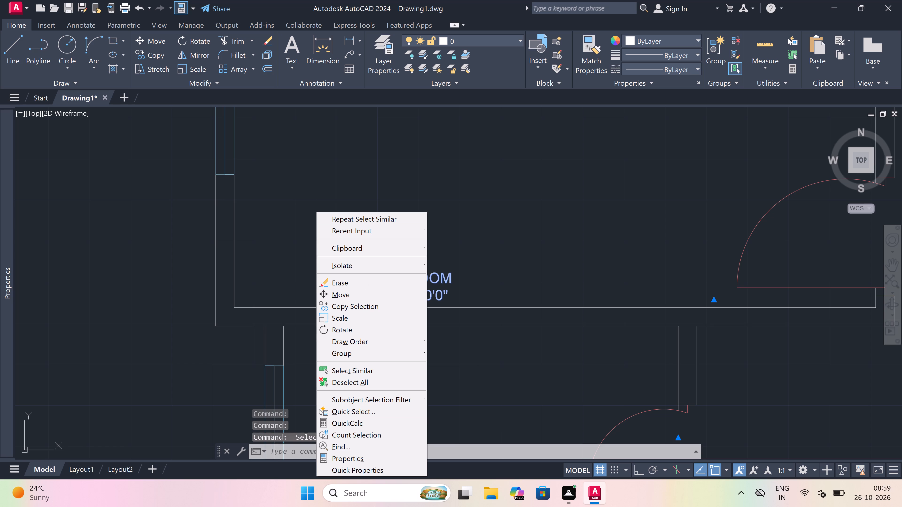
{"action": "left_click", "coordinate": [361, 459]}
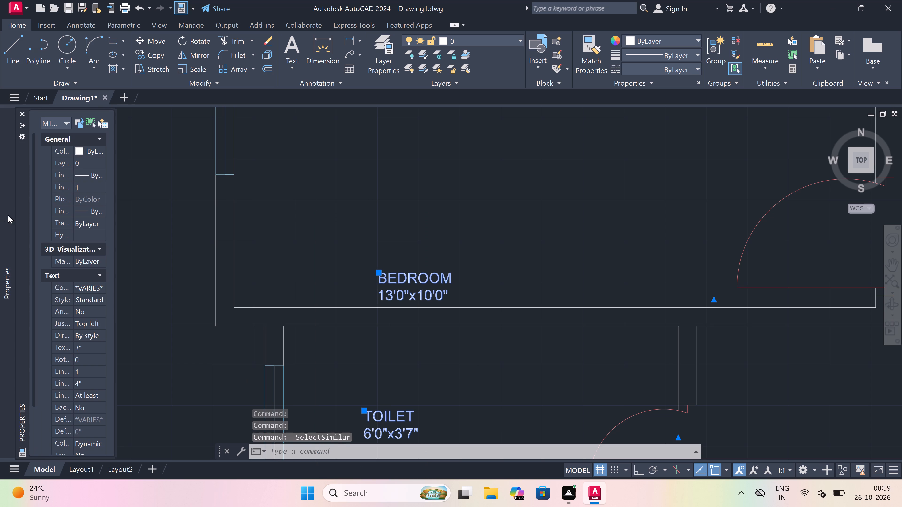
{"action": "left_click", "coordinate": [86, 345]}
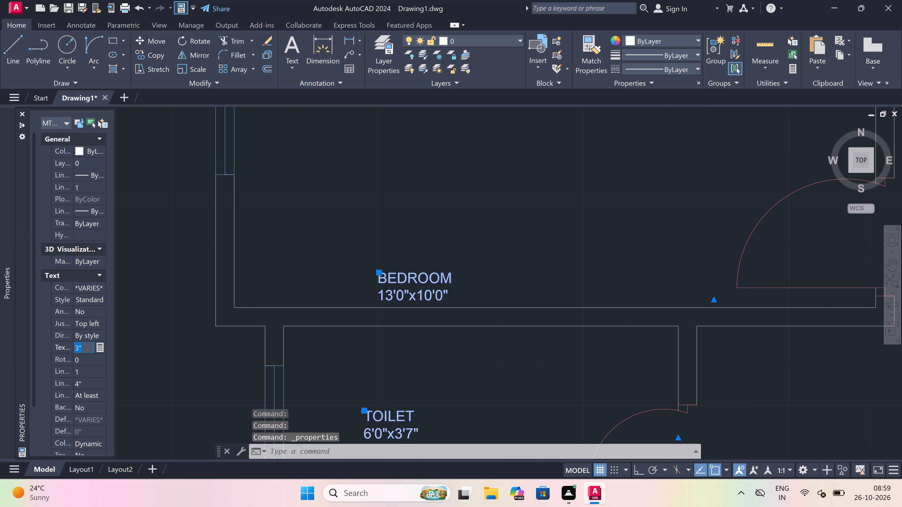
{"action": "key", "text": "BackSpace"}
{"action": "key", "text": "BackSpace"}
{"action": "key", "text": "BackSpace"}
{"action": "type", "text": "5\""}
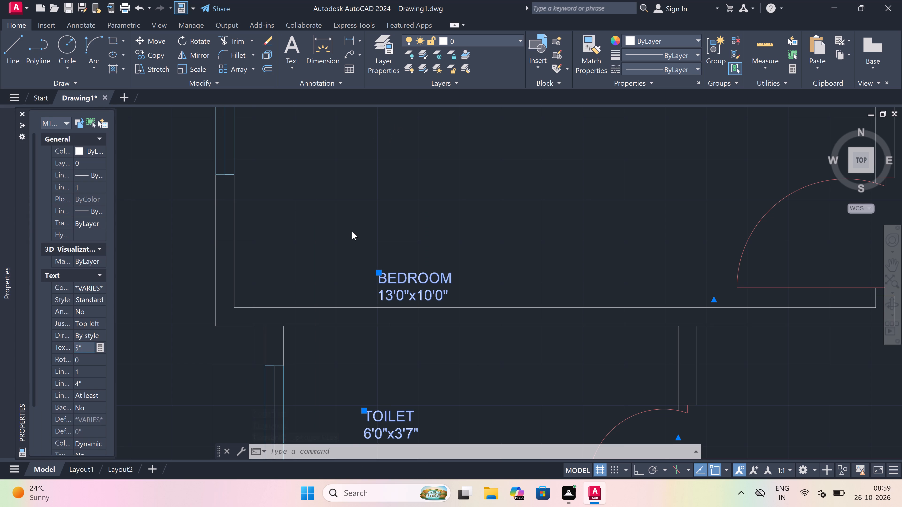
{"action": "left_click", "coordinate": [355, 231]}
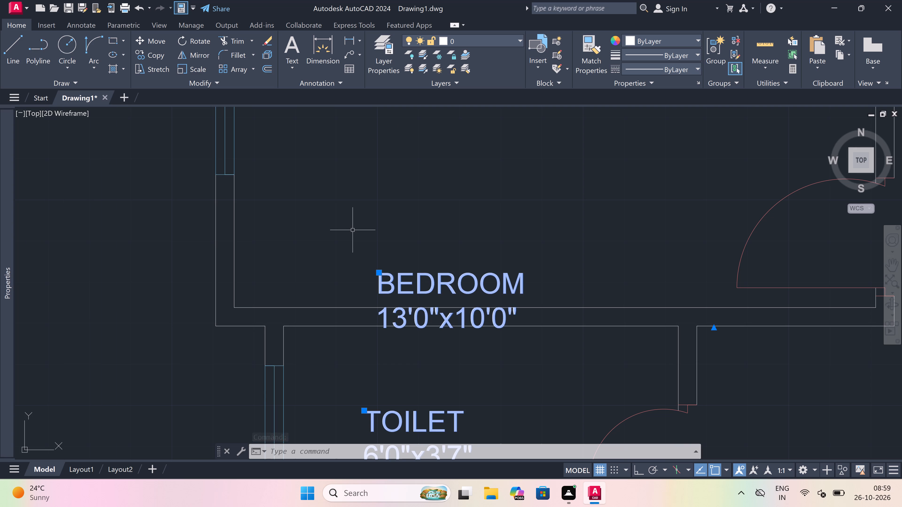
{"action": "key", "text": "Escape"}
Move the BEDROOM 13'0"x10'0" label above the TOILET 6'0"x3'7" straight up into its room, clear of the wall lines.
{"action": "scroll", "coordinate": [368, 250], "scroll_direction": "down", "scroll_amount": 4}
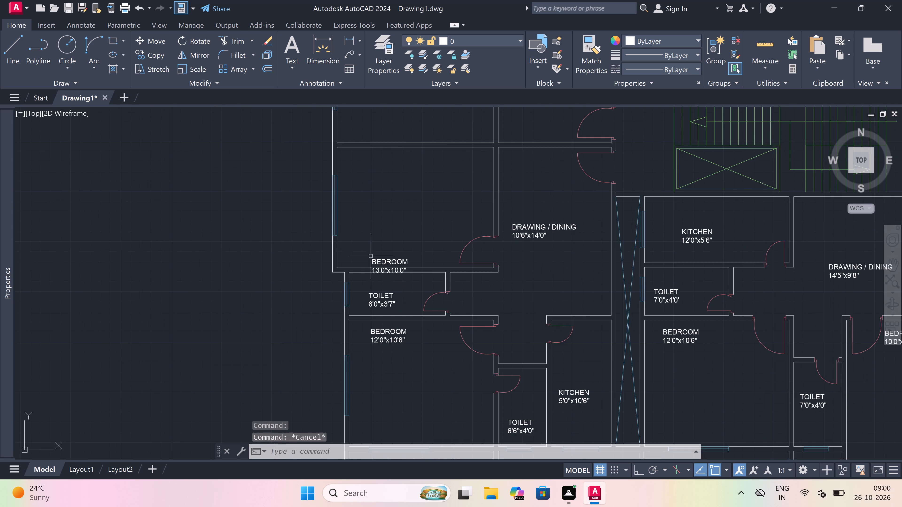
{"action": "scroll", "coordinate": [371, 256], "scroll_direction": "down", "scroll_amount": 3}
{"action": "scroll", "coordinate": [381, 242], "scroll_direction": "up", "scroll_amount": 2}
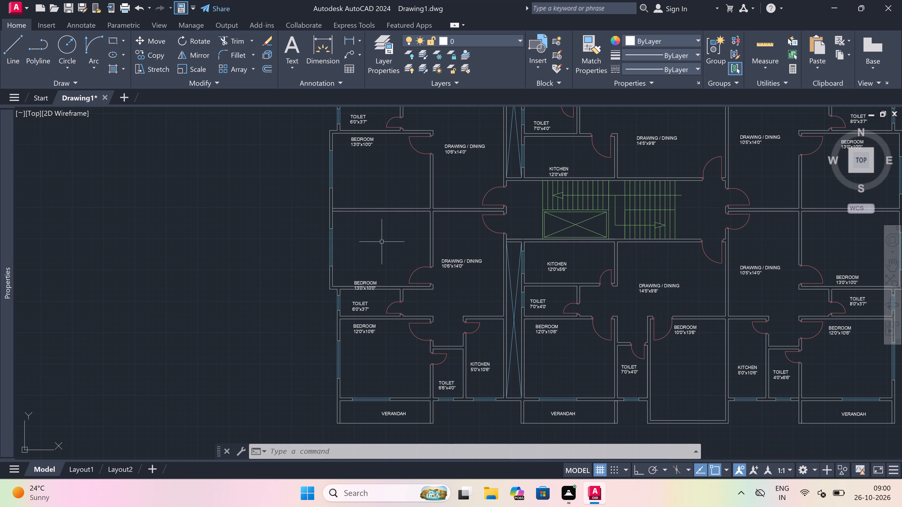
{"action": "scroll", "coordinate": [342, 262], "scroll_direction": "up", "scroll_amount": 1}
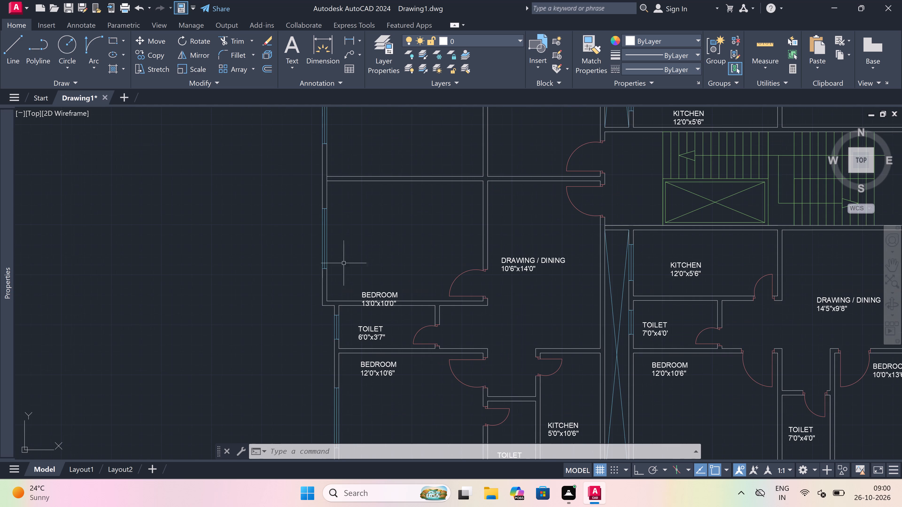
{"action": "scroll", "coordinate": [368, 293], "scroll_direction": "up", "scroll_amount": 2}
{"action": "left_click", "coordinate": [368, 292]}
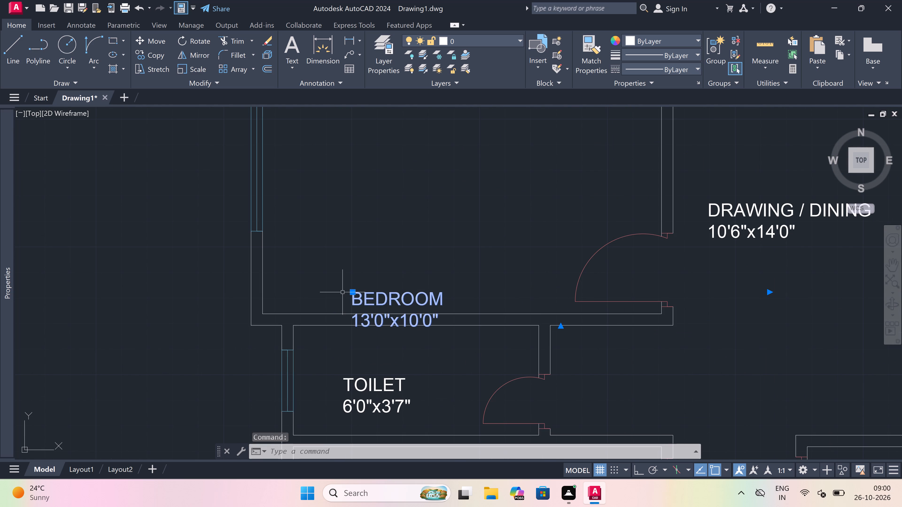
{"action": "left_click", "coordinate": [352, 293]}
{"action": "left_click", "coordinate": [352, 279]}
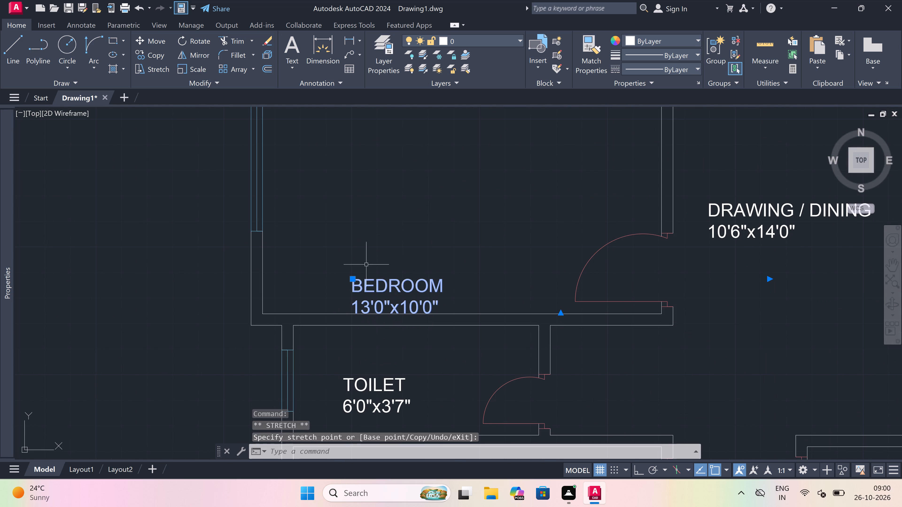
{"action": "left_click", "coordinate": [351, 278]}
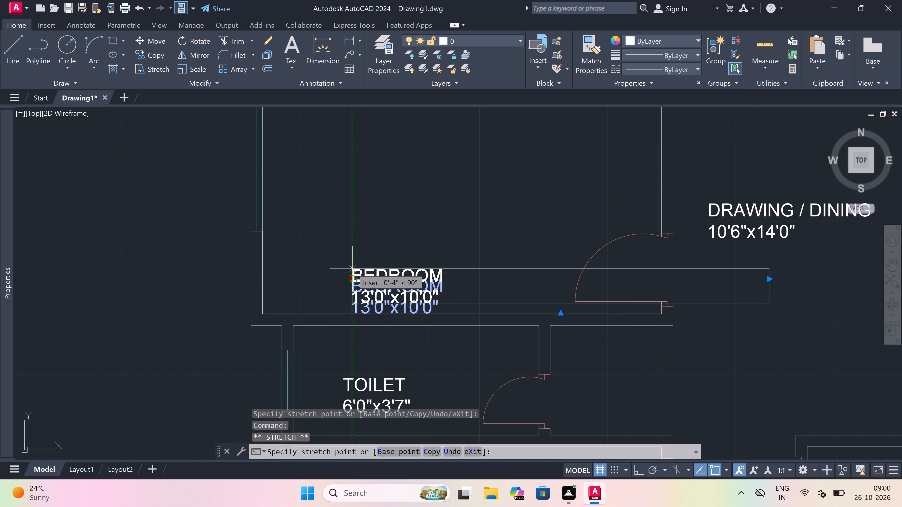
{"action": "left_click", "coordinate": [352, 269]}
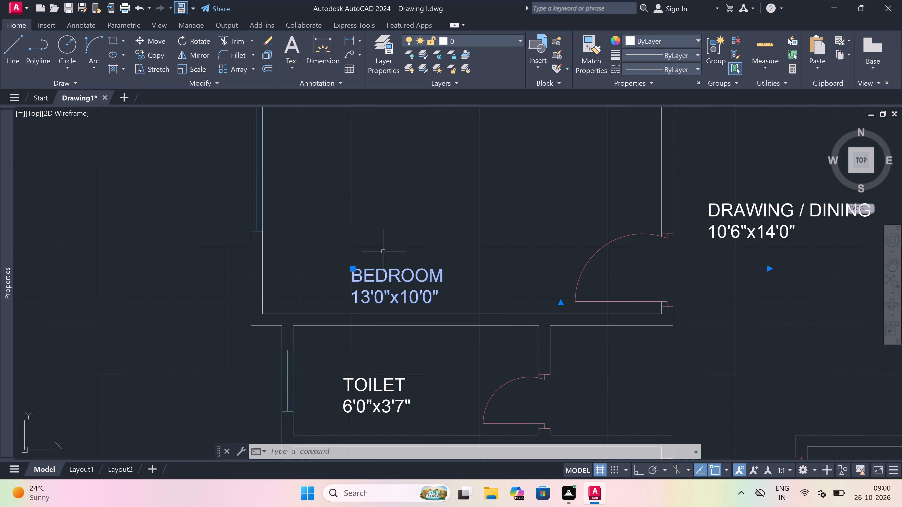
{"action": "key", "text": "Escape"}
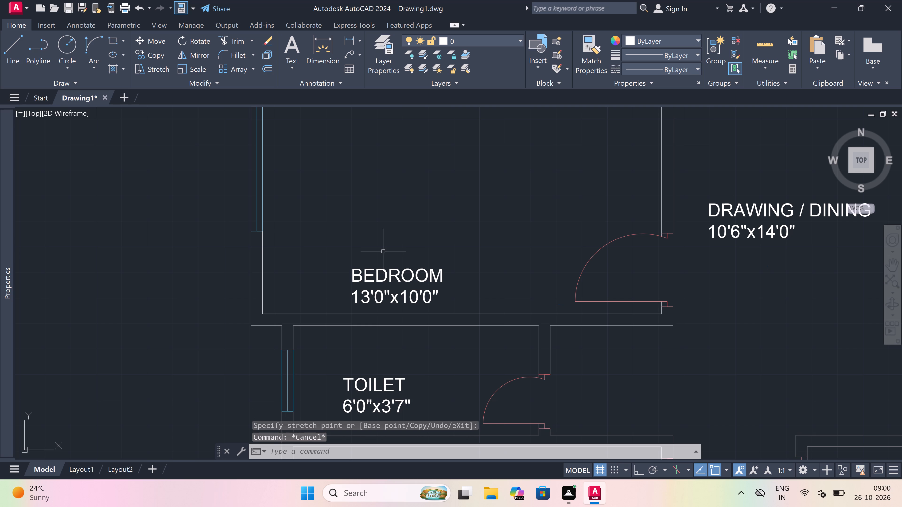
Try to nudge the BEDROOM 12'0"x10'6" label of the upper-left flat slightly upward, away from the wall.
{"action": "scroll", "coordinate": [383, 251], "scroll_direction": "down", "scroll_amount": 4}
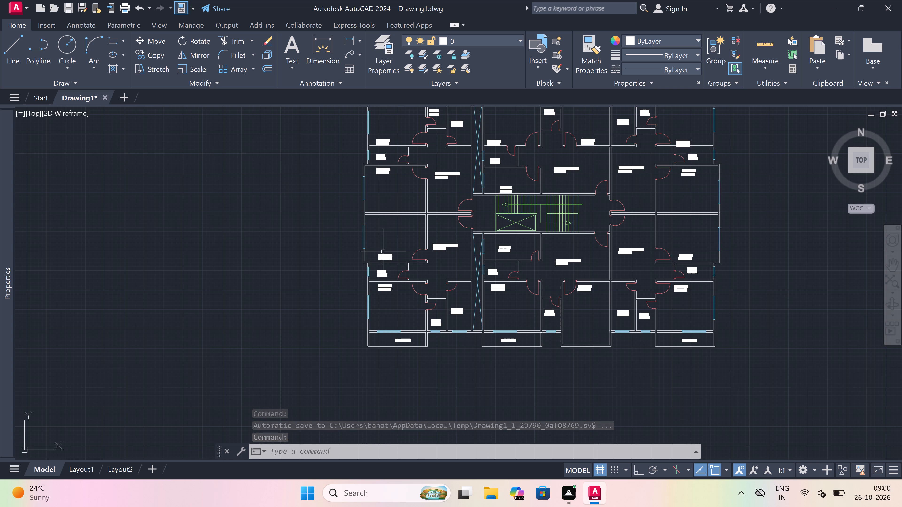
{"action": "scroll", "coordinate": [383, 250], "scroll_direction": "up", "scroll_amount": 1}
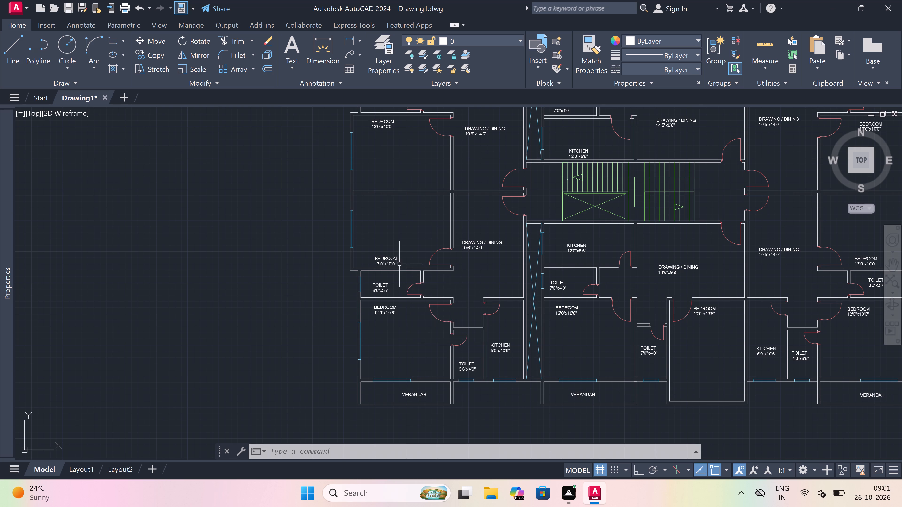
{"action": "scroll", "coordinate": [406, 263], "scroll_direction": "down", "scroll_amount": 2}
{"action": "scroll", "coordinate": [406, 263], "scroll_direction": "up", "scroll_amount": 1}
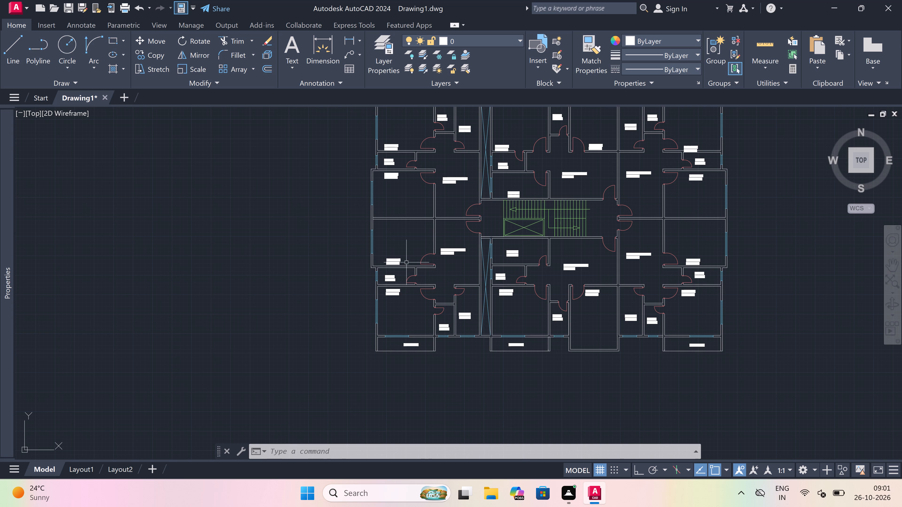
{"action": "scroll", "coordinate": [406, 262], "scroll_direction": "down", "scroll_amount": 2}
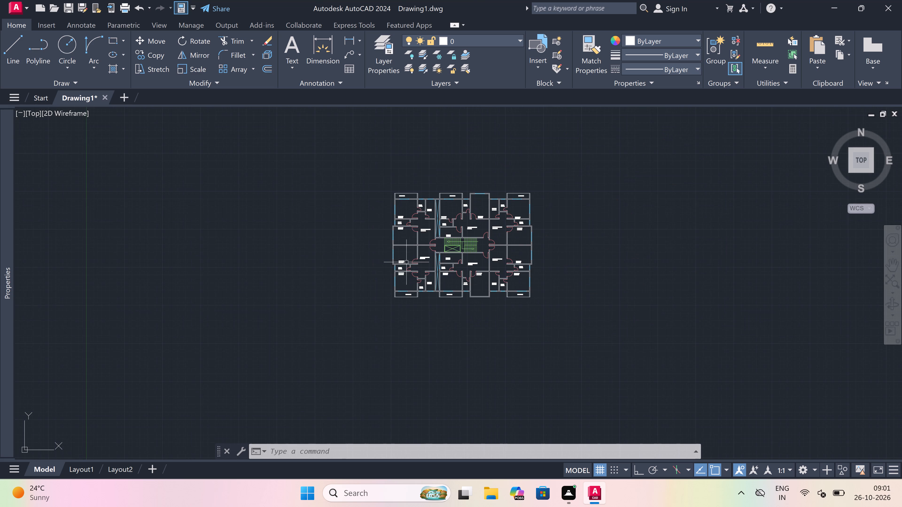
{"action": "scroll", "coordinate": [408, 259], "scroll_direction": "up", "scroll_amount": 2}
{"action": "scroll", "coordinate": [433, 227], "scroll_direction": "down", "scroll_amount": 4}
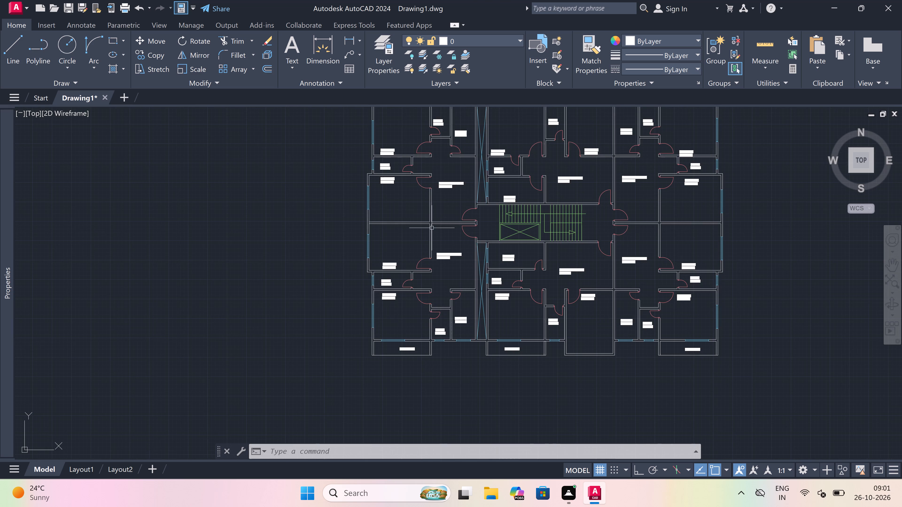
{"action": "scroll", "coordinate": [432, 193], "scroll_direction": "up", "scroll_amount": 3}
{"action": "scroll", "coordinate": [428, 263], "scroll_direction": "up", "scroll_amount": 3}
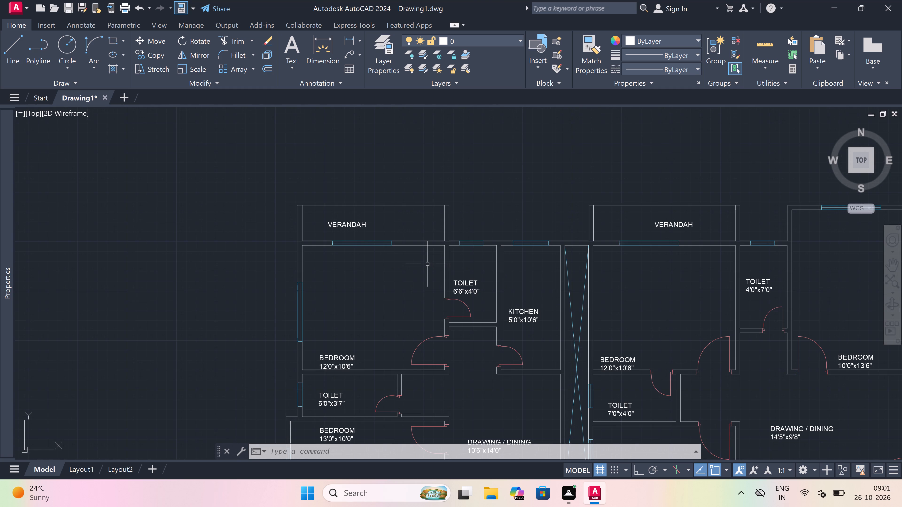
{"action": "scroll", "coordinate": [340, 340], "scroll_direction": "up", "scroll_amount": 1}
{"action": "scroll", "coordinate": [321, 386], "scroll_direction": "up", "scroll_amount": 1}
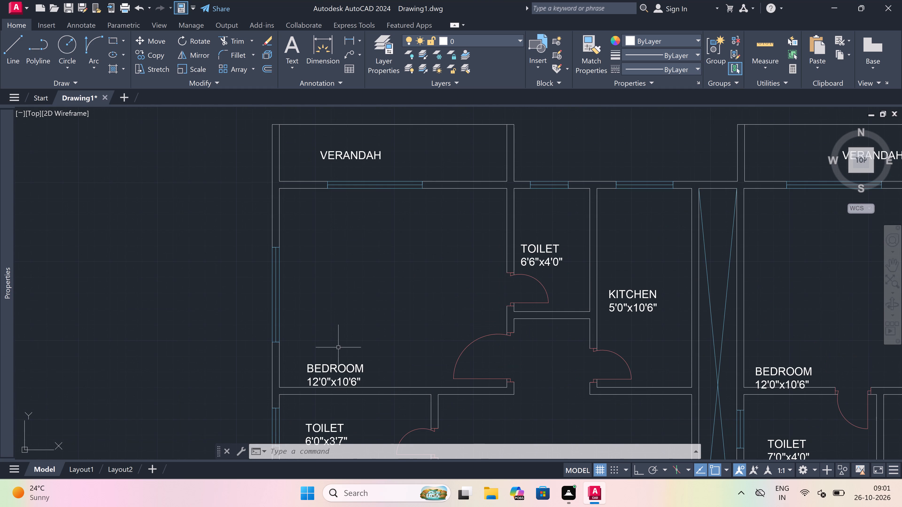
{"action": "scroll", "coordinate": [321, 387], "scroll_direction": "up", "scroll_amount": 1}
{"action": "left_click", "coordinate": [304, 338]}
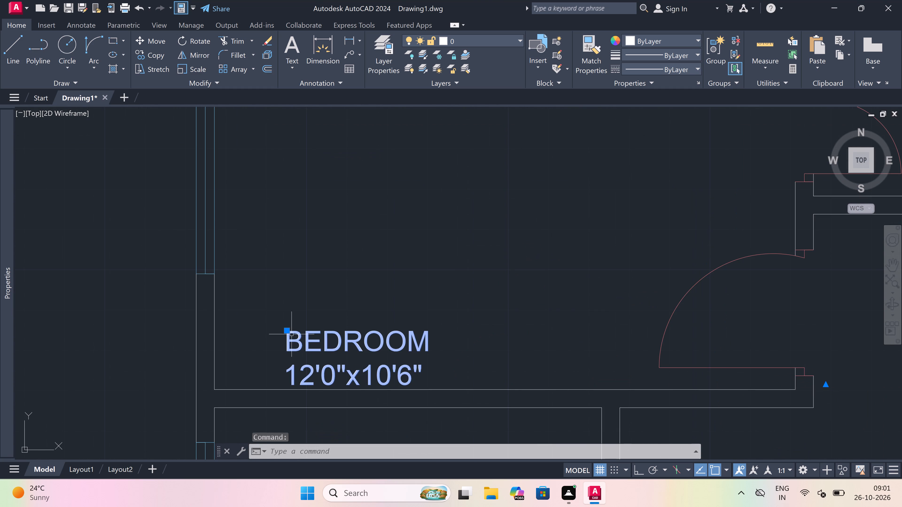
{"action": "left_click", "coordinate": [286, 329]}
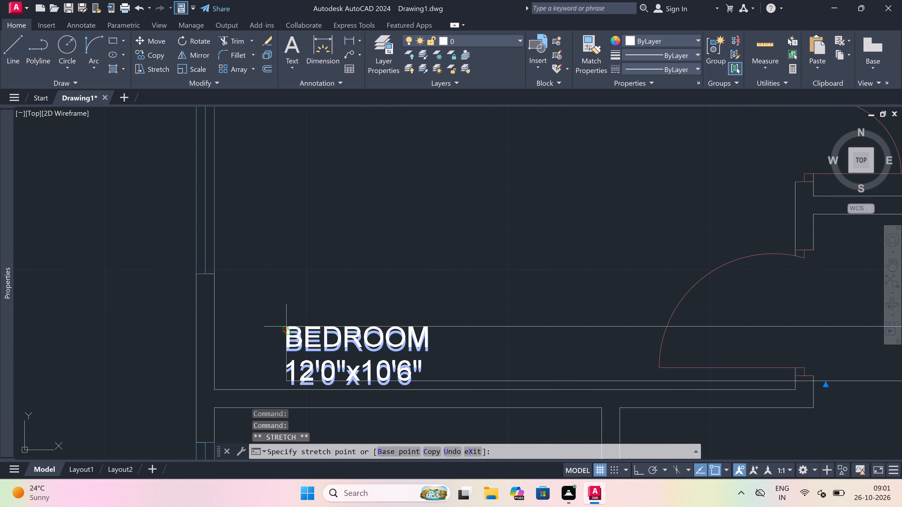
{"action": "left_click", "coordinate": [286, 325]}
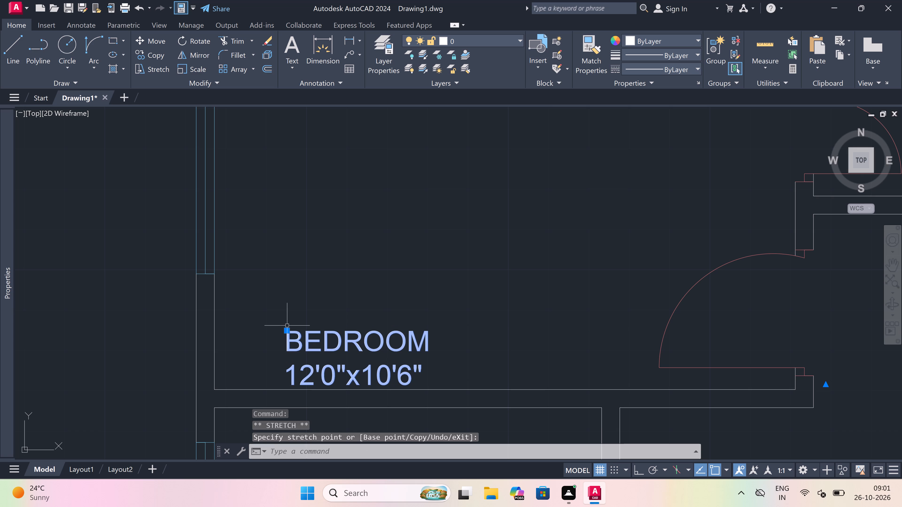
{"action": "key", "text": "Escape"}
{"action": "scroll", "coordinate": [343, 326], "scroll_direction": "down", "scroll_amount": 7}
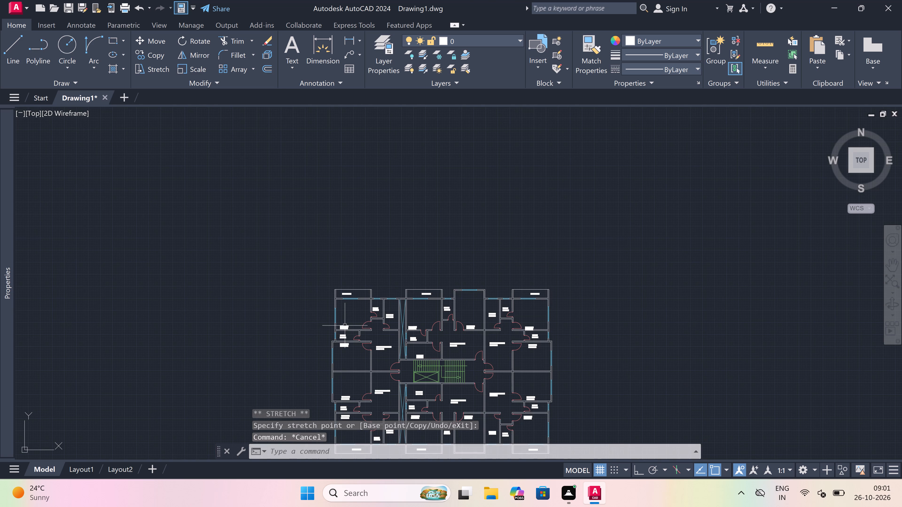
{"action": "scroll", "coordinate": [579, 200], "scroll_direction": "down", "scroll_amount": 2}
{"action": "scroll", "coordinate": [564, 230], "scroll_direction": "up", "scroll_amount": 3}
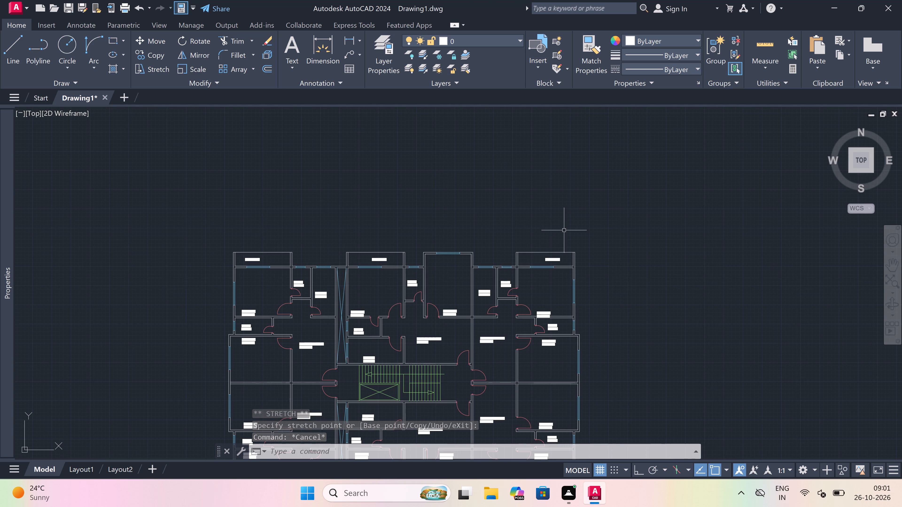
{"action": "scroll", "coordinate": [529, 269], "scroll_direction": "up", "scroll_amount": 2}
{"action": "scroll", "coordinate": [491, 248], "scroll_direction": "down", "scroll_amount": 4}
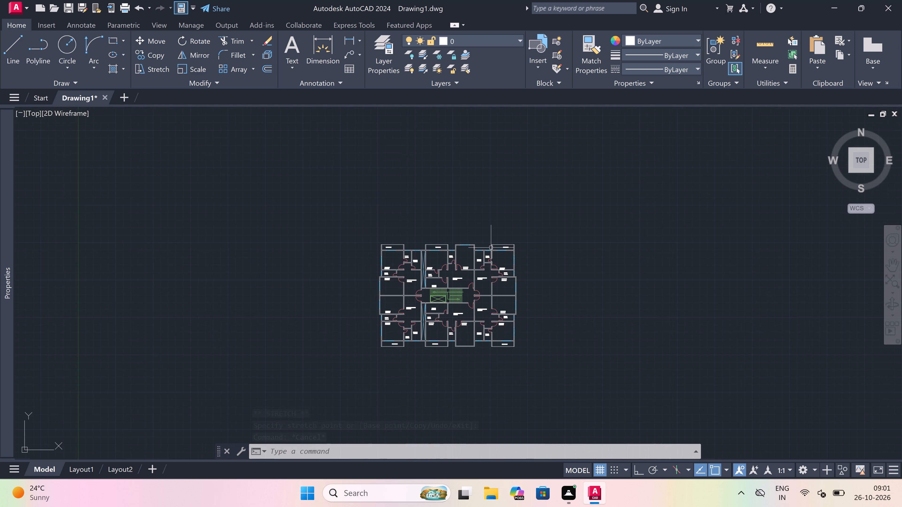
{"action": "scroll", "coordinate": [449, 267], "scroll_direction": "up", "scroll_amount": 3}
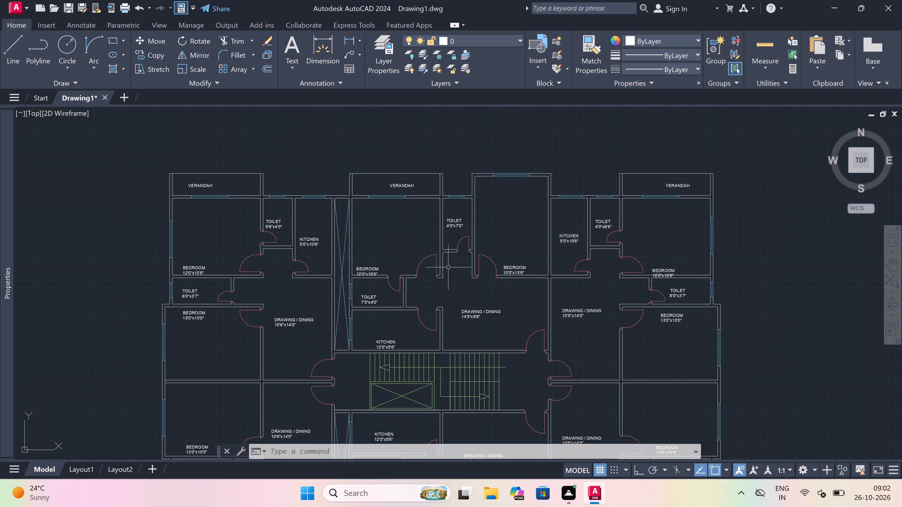
Open the recent drawing "first floor plan -1 23-10-26.dwg".
{"action": "left_click", "coordinate": [11, 0]}
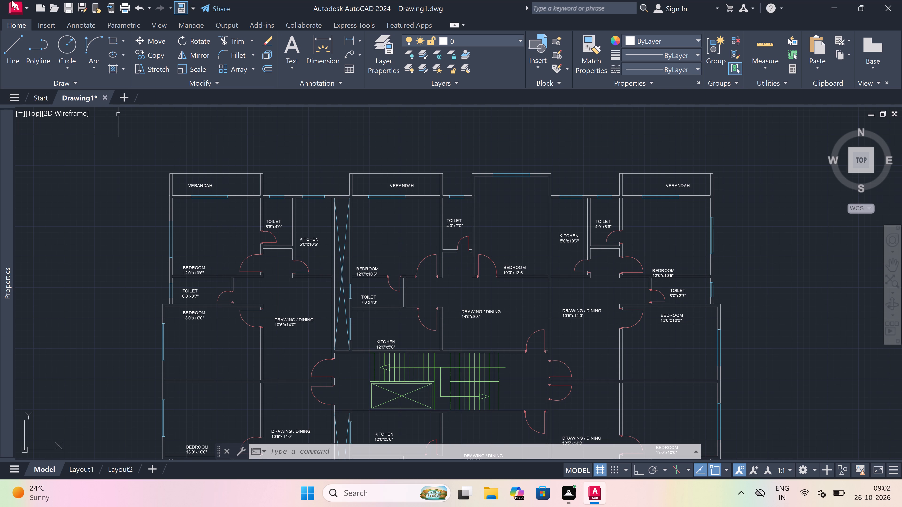
{"action": "left_click", "coordinate": [14, 4]}
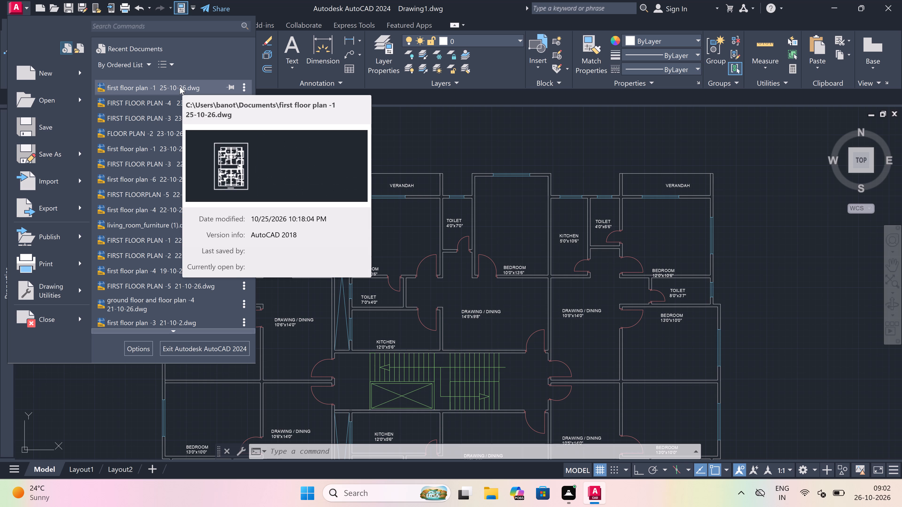
{"action": "left_click_drag", "start_coordinate": [901, 184], "coordinate": [901, 0]}
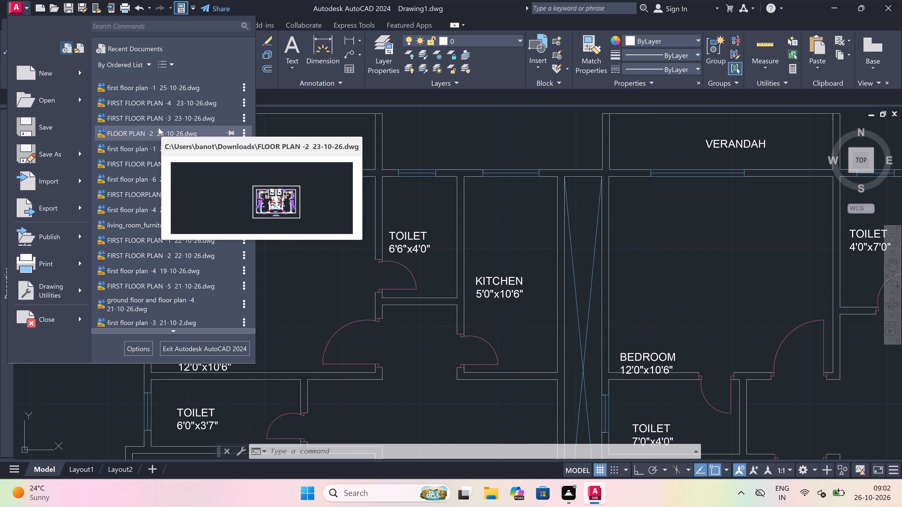
{"action": "double_click", "coordinate": [156, 146]}
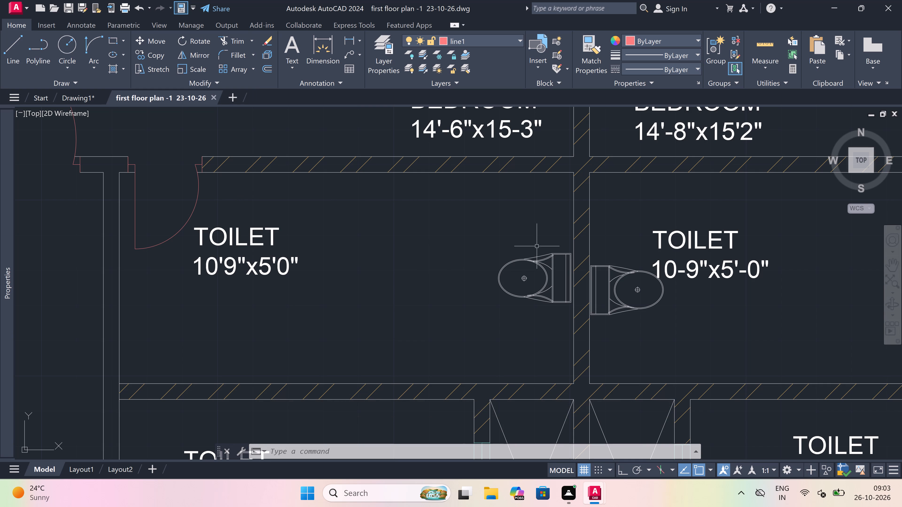
Copy the toilet fixture block in the TOILET 10'9"x5'0" room to the clipboard.
{"action": "left_click_drag", "start_coordinate": [542, 243], "coordinate": [543, 246]}
{"action": "left_click", "coordinate": [498, 289]}
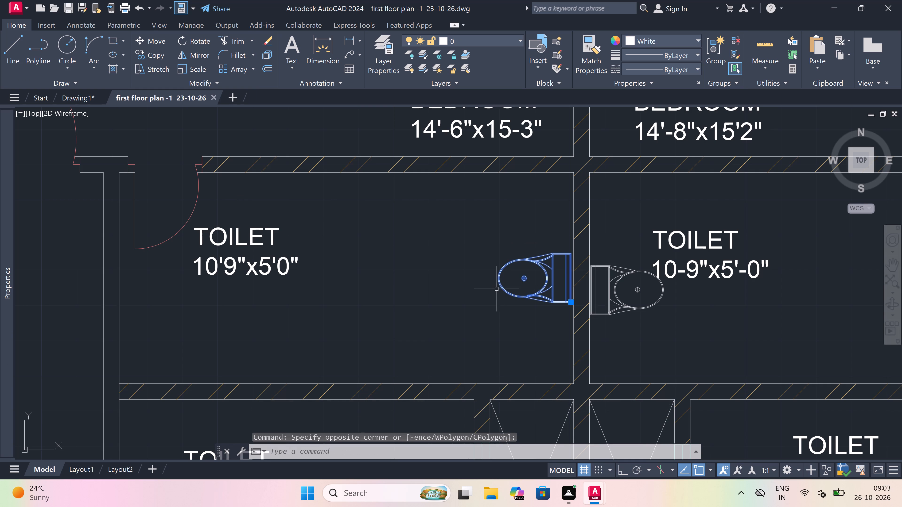
{"action": "key", "text": "ctrl+c"}
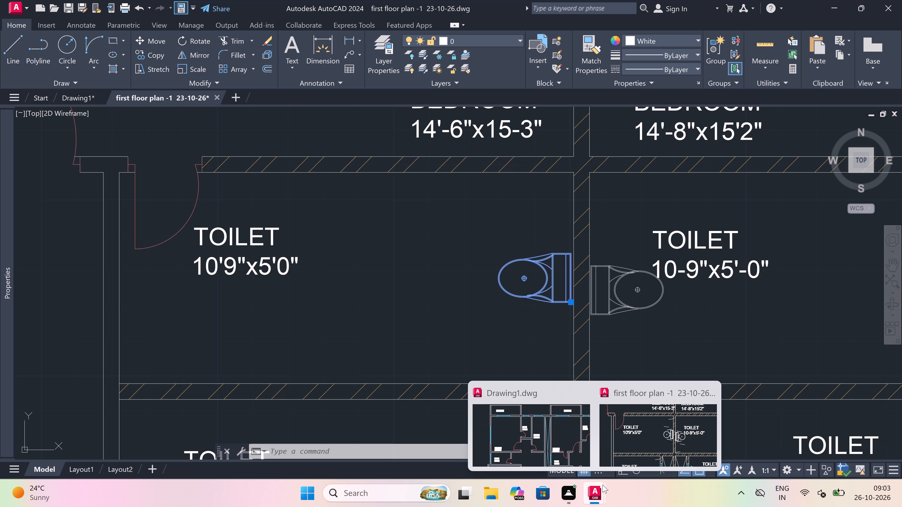
Switch to Drawing1 and paste the copied toilet fixture in the empty space outside the upper-left flat.
{"action": "left_click", "coordinate": [538, 443]}
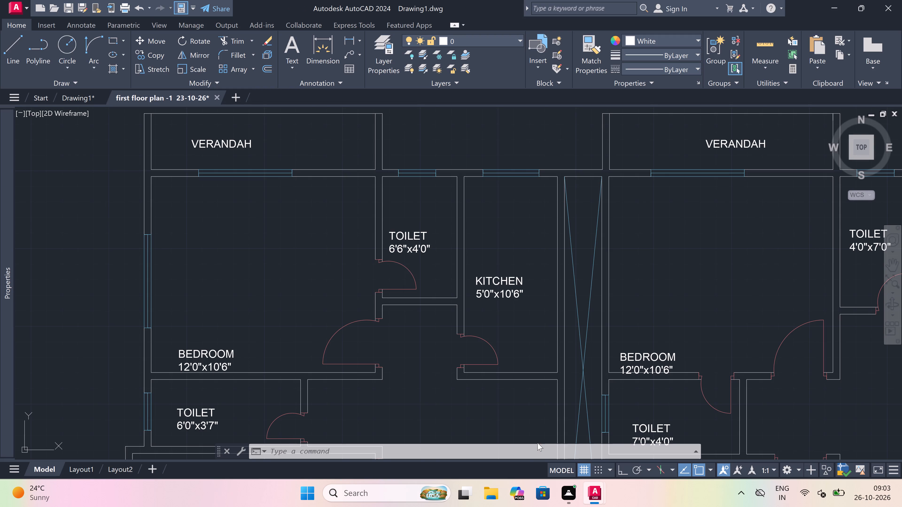
{"action": "key", "text": "ctrl+v"}
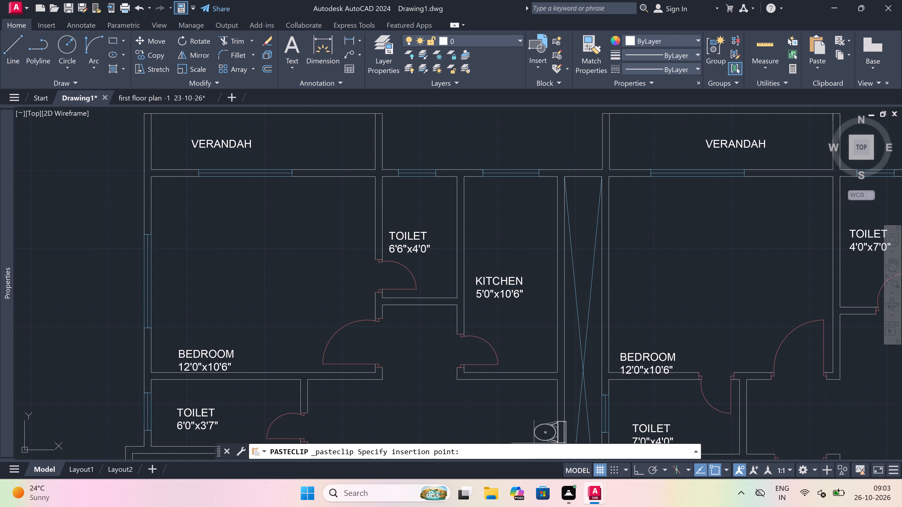
{"action": "scroll", "coordinate": [485, 343], "scroll_direction": "down", "scroll_amount": 3}
{"action": "scroll", "coordinate": [404, 326], "scroll_direction": "up", "scroll_amount": 2}
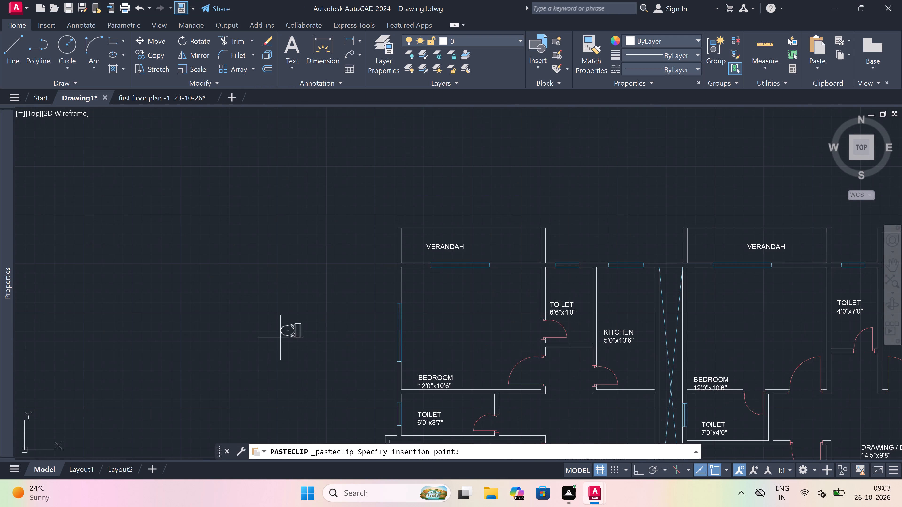
{"action": "left_click", "coordinate": [276, 335]}
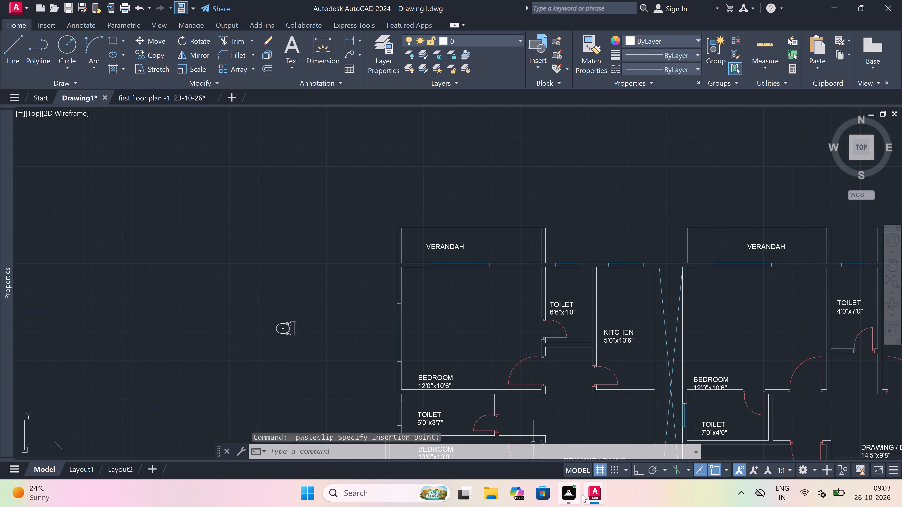
In the first floor plan -1 23-10-26 drawing, copy the double bed in the BEDROOM 14'-6"x15-3" to the clipboard.
{"action": "left_click", "coordinate": [635, 450]}
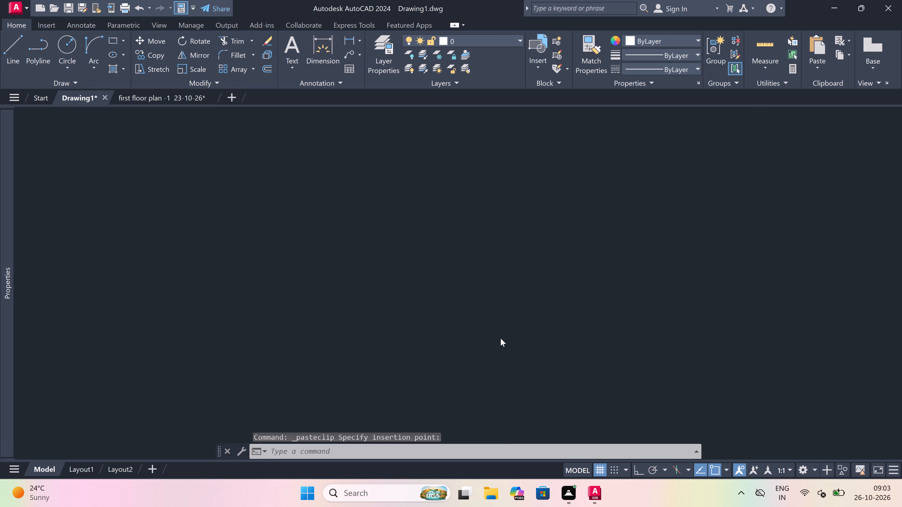
{"action": "scroll", "coordinate": [501, 338], "scroll_direction": "down", "scroll_amount": 4}
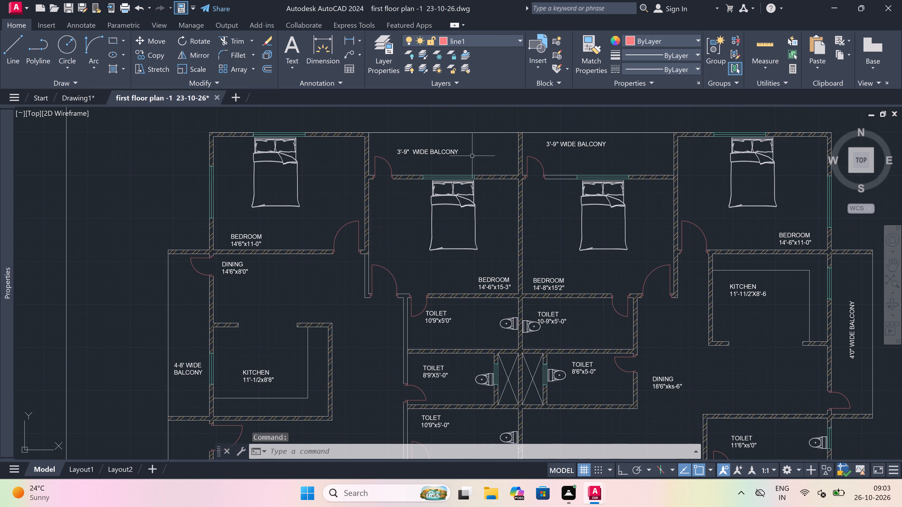
{"action": "scroll", "coordinate": [460, 173], "scroll_direction": "up", "scroll_amount": 4}
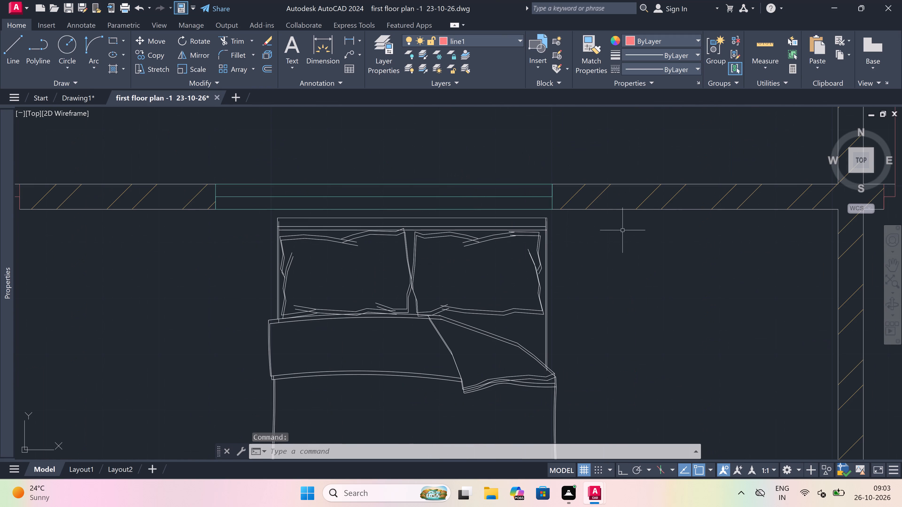
{"action": "left_click_drag", "start_coordinate": [634, 211], "coordinate": [623, 218]}
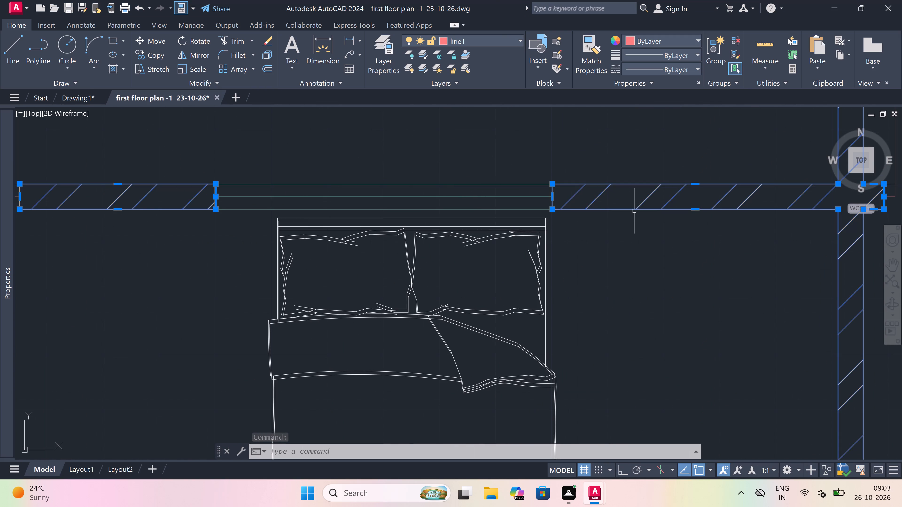
{"action": "key", "text": "Escape"}
{"action": "scroll", "coordinate": [470, 242], "scroll_direction": "up", "scroll_amount": 2}
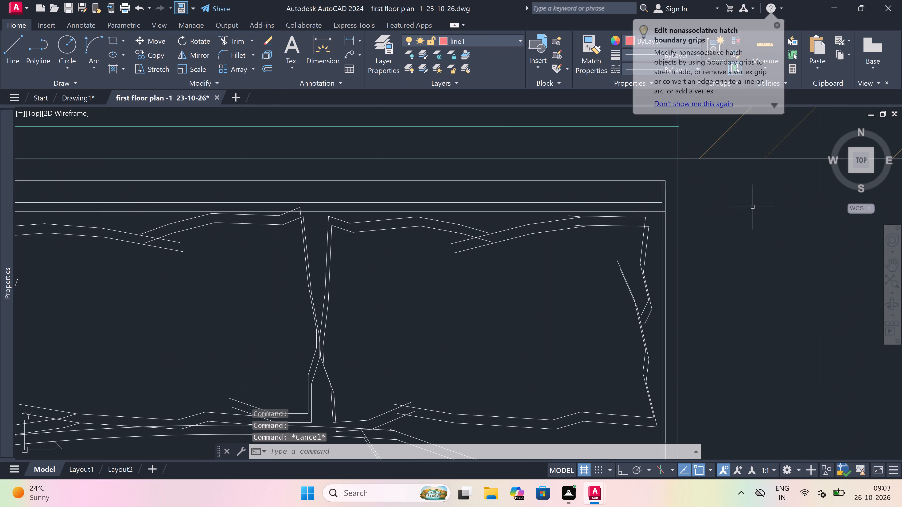
{"action": "left_click", "coordinate": [759, 172]}
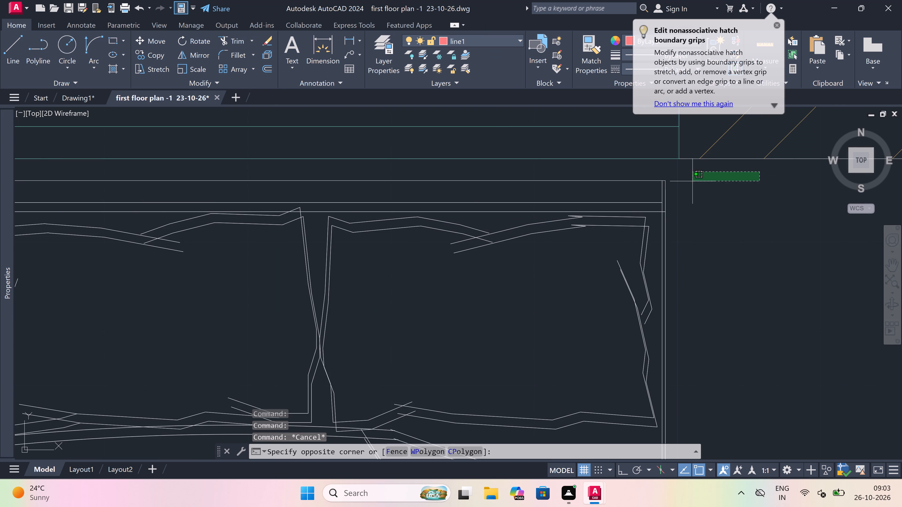
{"action": "scroll", "coordinate": [463, 212], "scroll_direction": "down", "scroll_amount": 6}
{"action": "scroll", "coordinate": [428, 260], "scroll_direction": "up", "scroll_amount": 2}
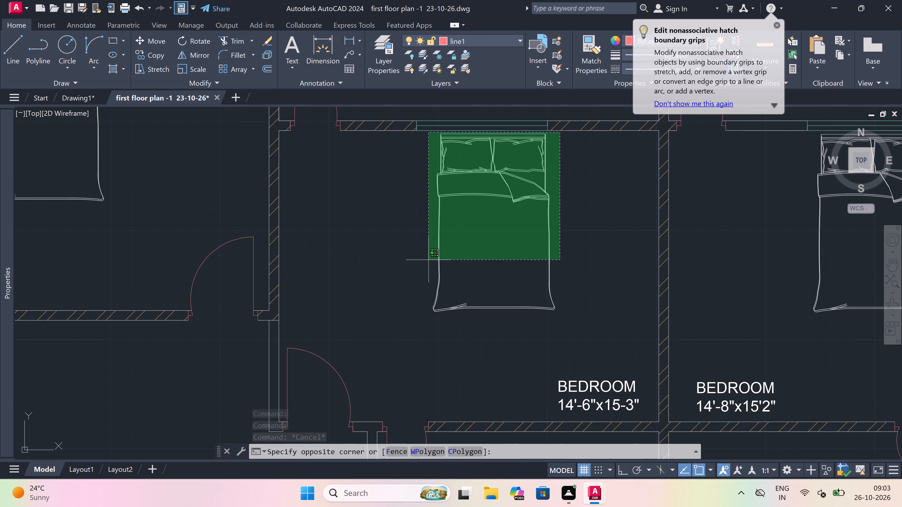
{"action": "left_click", "coordinate": [372, 339]}
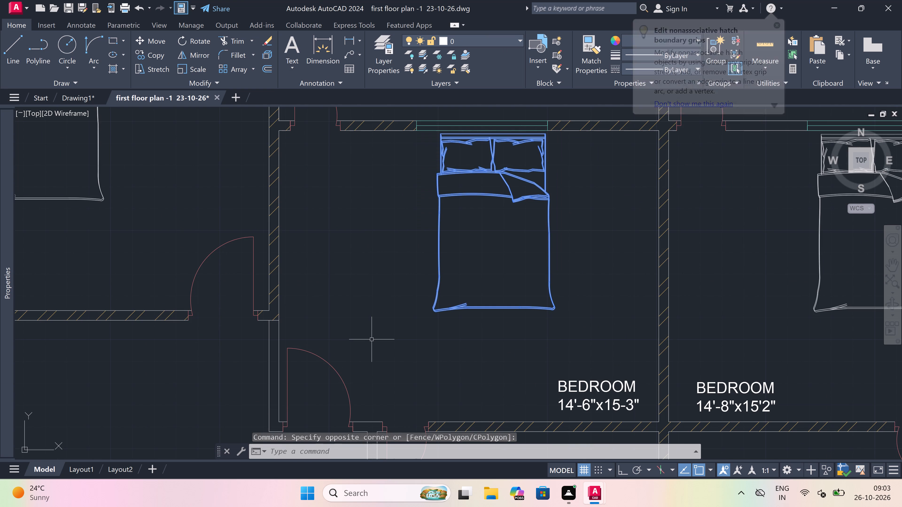
{"action": "key", "text": "ctrl+c"}
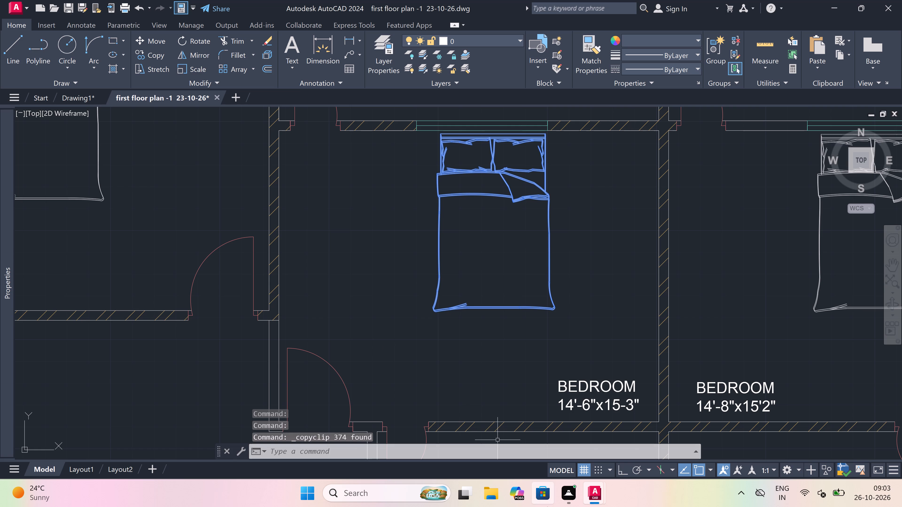
Paste the bed into Drawing1's upper-left BEDROOM 12'0"x10'6", with its headboard just below the verandah window.
{"action": "left_click", "coordinate": [542, 439]}
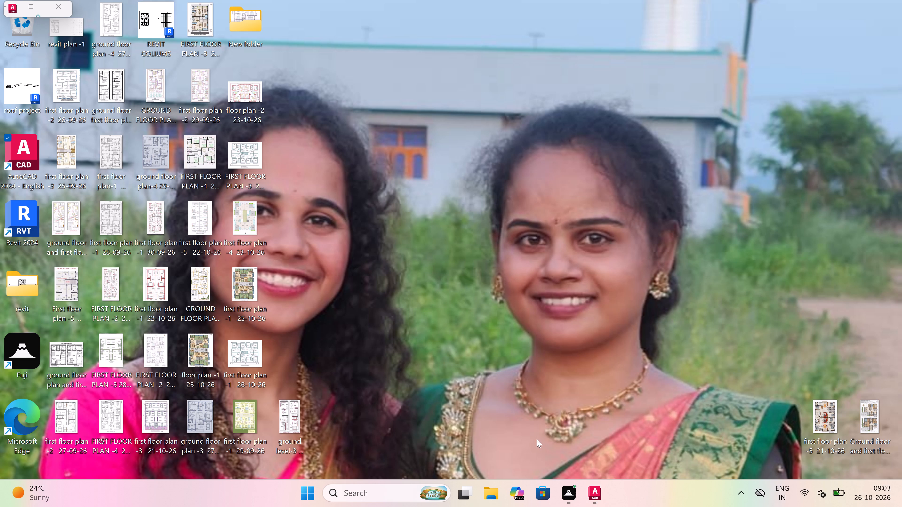
{"action": "key", "text": "ctrl+v"}
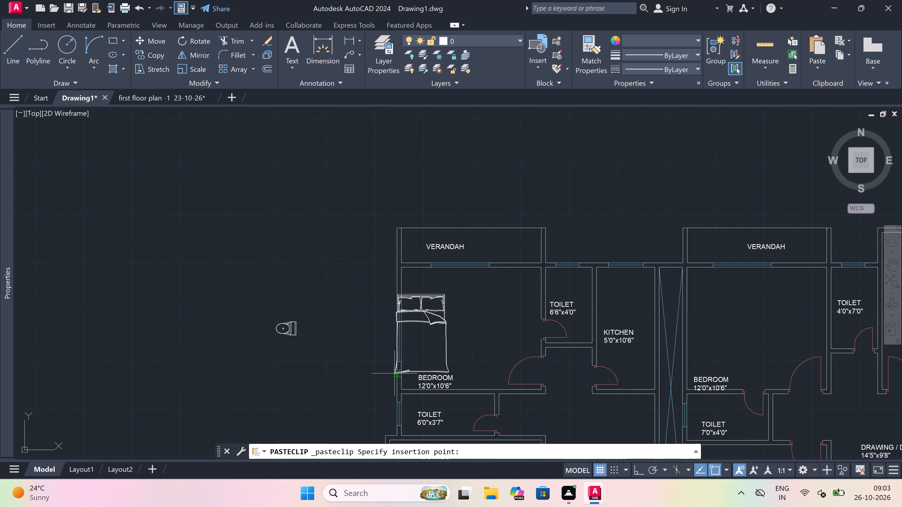
{"action": "scroll", "coordinate": [421, 353], "scroll_direction": "up", "scroll_amount": 2}
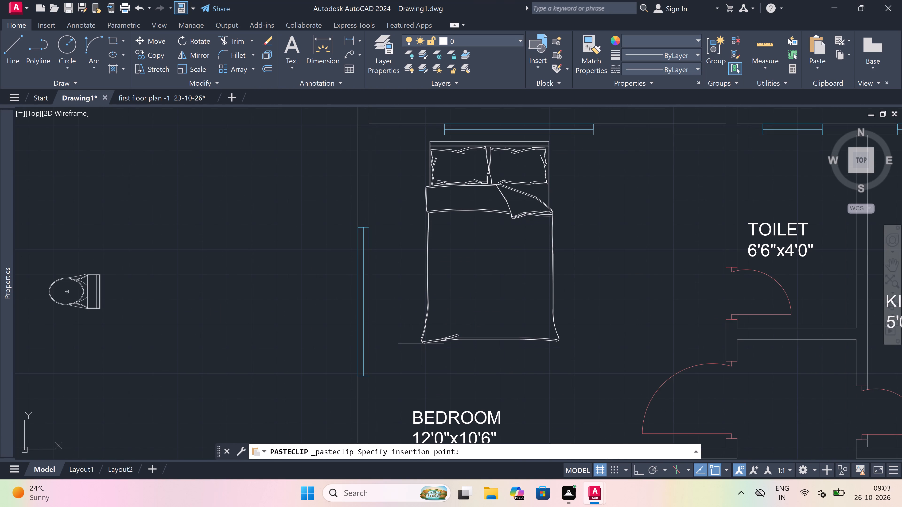
{"action": "left_click", "coordinate": [420, 341]}
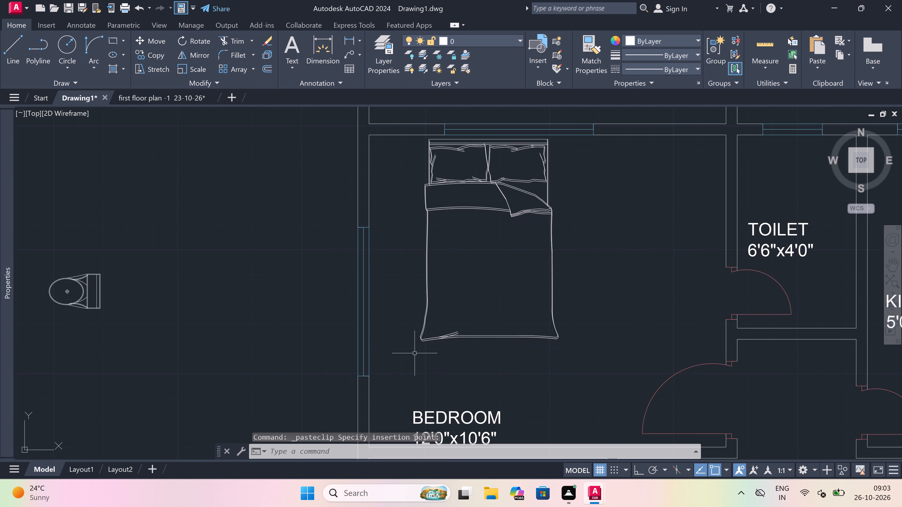
Examine the whole first floor plan -1 23-10-26 drawing for its furniture and fixture layout.
{"action": "scroll", "coordinate": [415, 353], "scroll_direction": "down", "scroll_amount": 1}
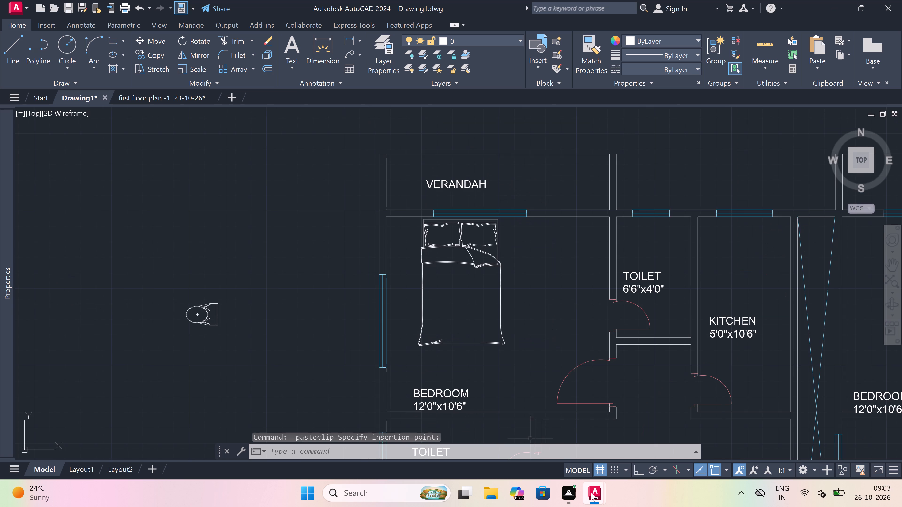
{"action": "left_click", "coordinate": [625, 438]}
{"action": "scroll", "coordinate": [458, 346], "scroll_direction": "down", "scroll_amount": 1}
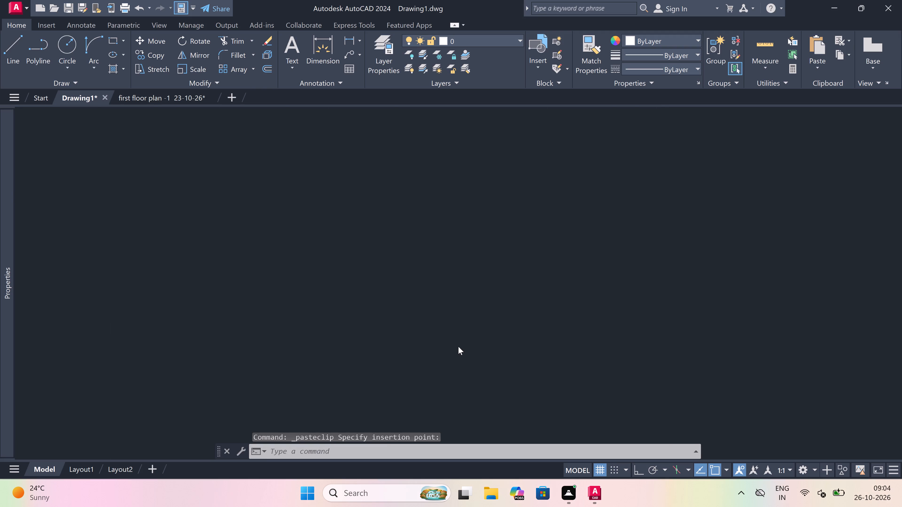
{"action": "scroll", "coordinate": [458, 346], "scroll_direction": "down", "scroll_amount": 11}
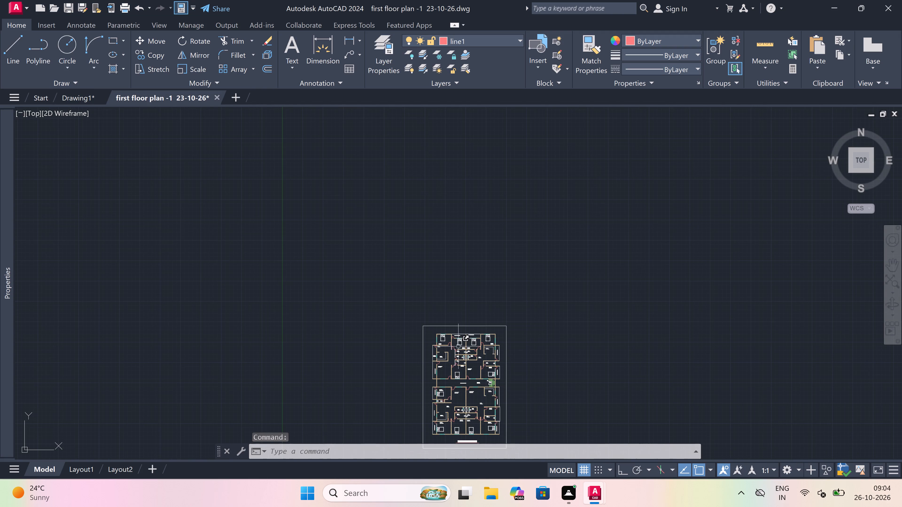
{"action": "scroll", "coordinate": [453, 373], "scroll_direction": "up", "scroll_amount": 4}
{"action": "scroll", "coordinate": [453, 372], "scroll_direction": "down", "scroll_amount": 4}
{"action": "scroll", "coordinate": [453, 404], "scroll_direction": "up", "scroll_amount": 1}
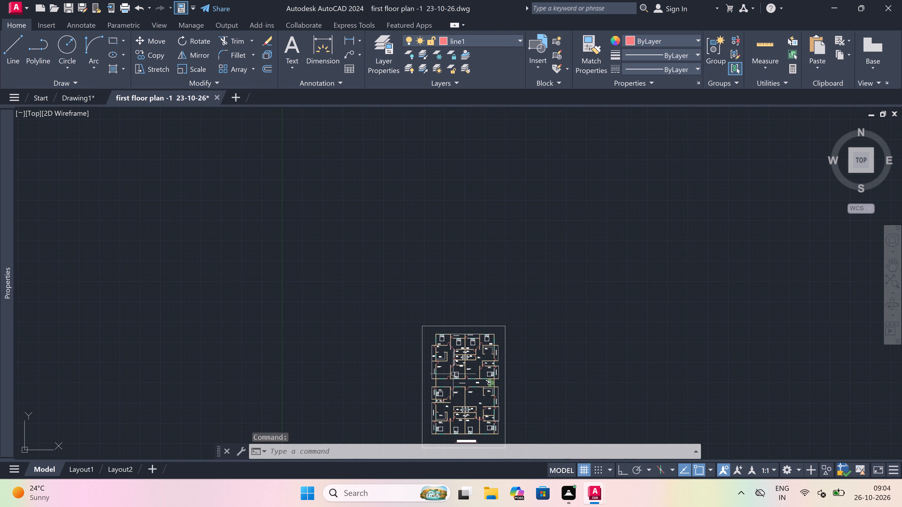
{"action": "scroll", "coordinate": [453, 401], "scroll_direction": "up", "scroll_amount": 3}
{"action": "scroll", "coordinate": [453, 404], "scroll_direction": "down", "scroll_amount": 3}
{"action": "scroll", "coordinate": [458, 330], "scroll_direction": "up", "scroll_amount": 3}
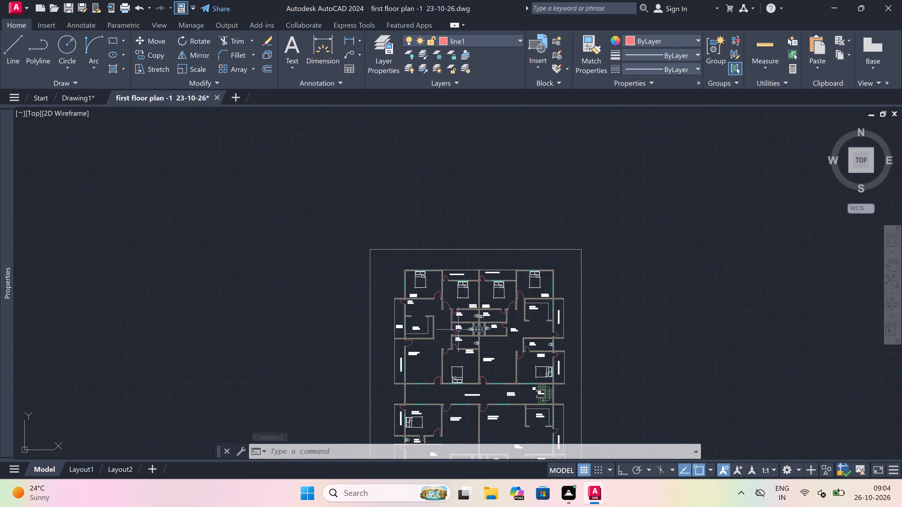
{"action": "scroll", "coordinate": [458, 330], "scroll_direction": "down", "scroll_amount": 5}
{"action": "scroll", "coordinate": [464, 376], "scroll_direction": "up", "scroll_amount": 3}
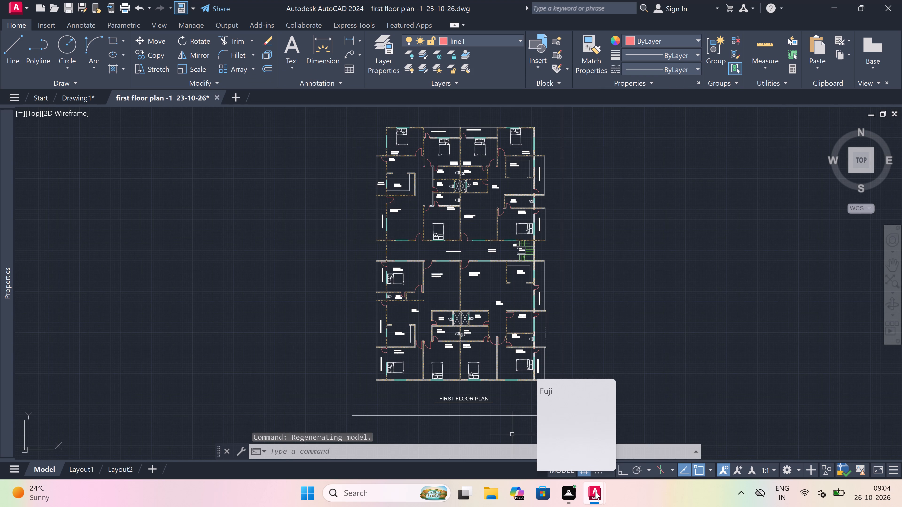
In Drawing1, copy the upper-left bedroom's bed by its headboard midpoint into the second top-row BEDROOM 12'0"x10'6", just below the verandah window.
{"action": "left_click", "coordinate": [542, 446]}
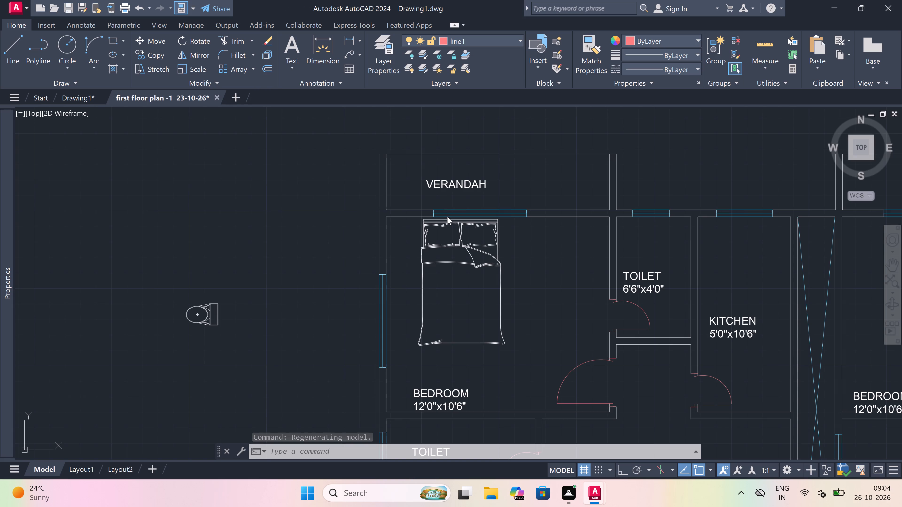
{"action": "scroll", "coordinate": [486, 232], "scroll_direction": "down", "scroll_amount": 2}
{"action": "scroll", "coordinate": [486, 232], "scroll_direction": "up", "scroll_amount": 1}
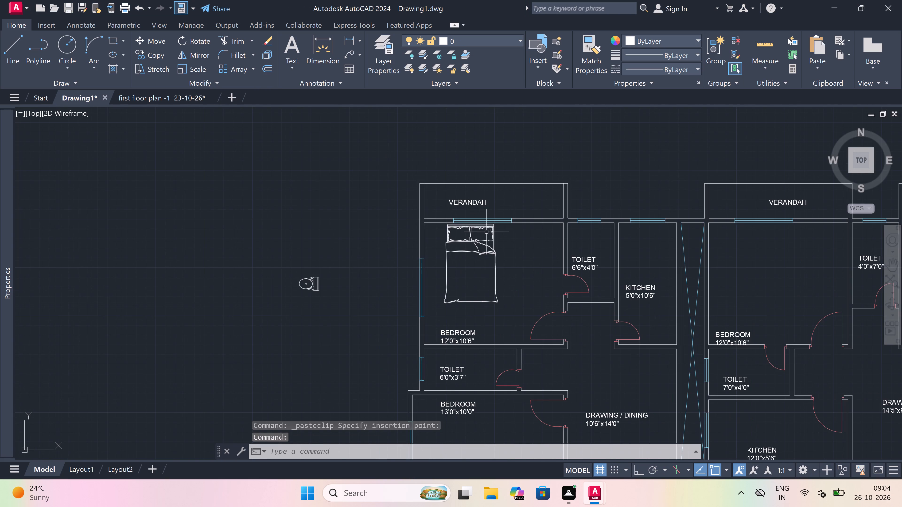
{"action": "scroll", "coordinate": [486, 232], "scroll_direction": "down", "scroll_amount": 2}
{"action": "scroll", "coordinate": [486, 232], "scroll_direction": "up", "scroll_amount": 1}
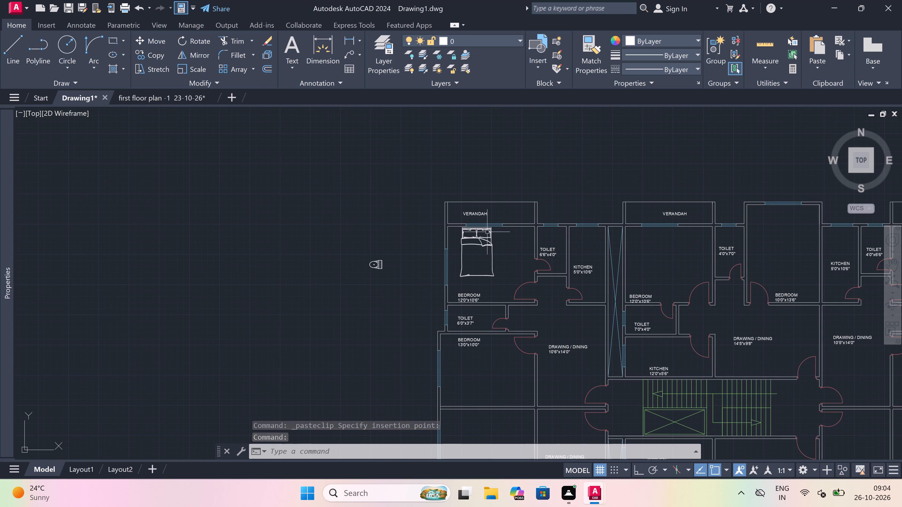
{"action": "scroll", "coordinate": [495, 231], "scroll_direction": "up", "scroll_amount": 5}
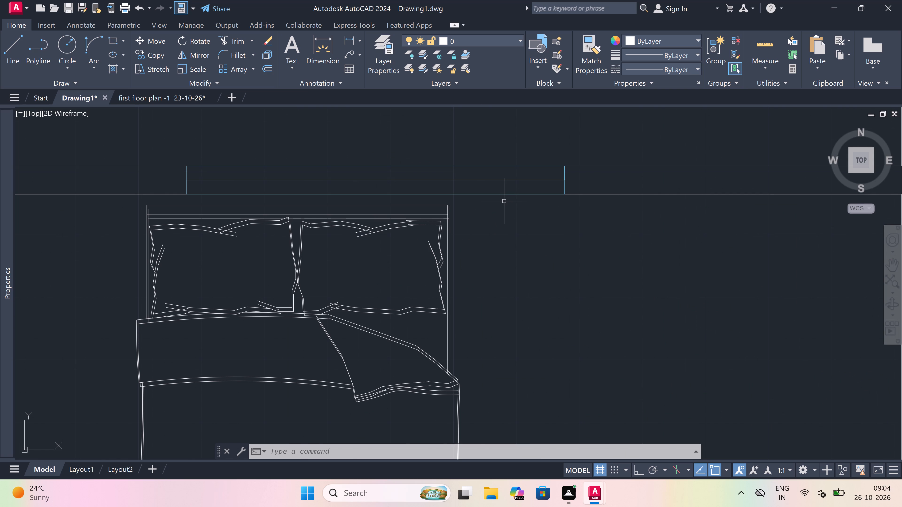
{"action": "left_click", "coordinate": [504, 200]}
{"action": "scroll", "coordinate": [486, 230], "scroll_direction": "down", "scroll_amount": 3}
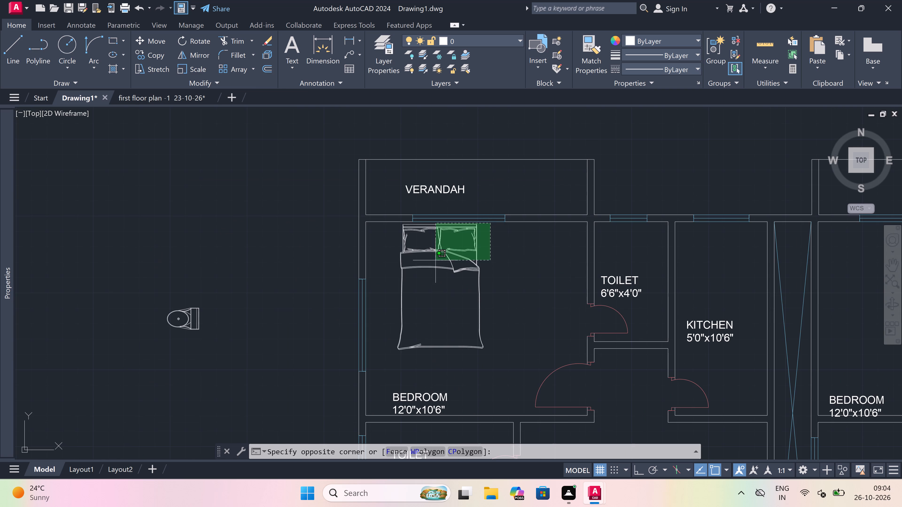
{"action": "left_click", "coordinate": [381, 356]}
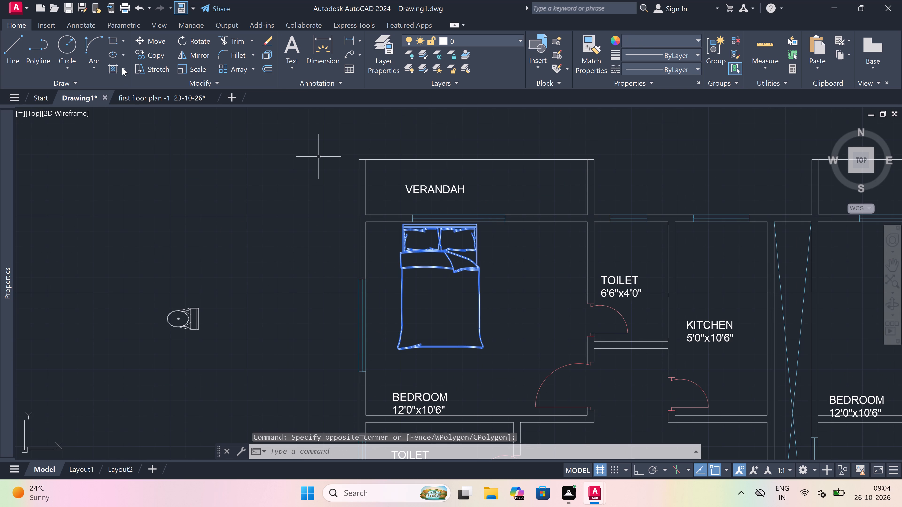
{"action": "left_click_drag", "start_coordinate": [153, 52], "coordinate": [160, 53]}
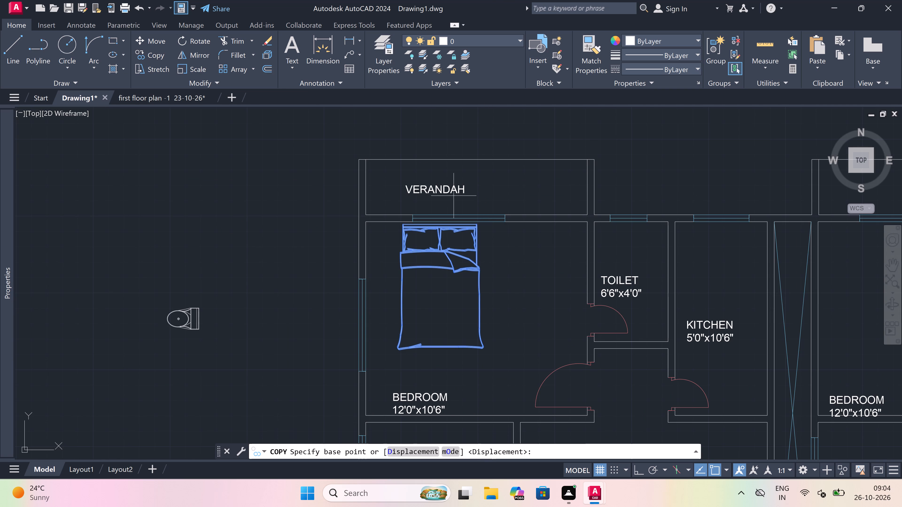
{"action": "scroll", "coordinate": [437, 218], "scroll_direction": "up", "scroll_amount": 3}
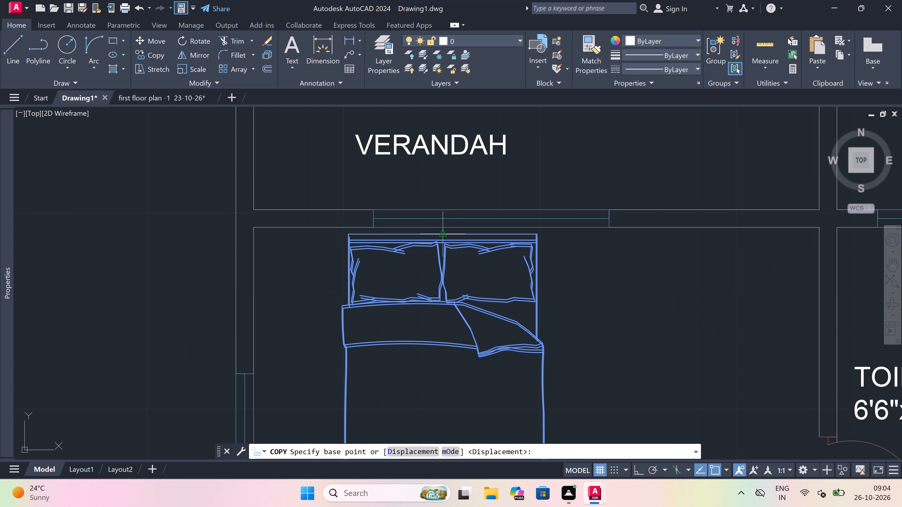
{"action": "left_click", "coordinate": [441, 236]}
{"action": "scroll", "coordinate": [405, 246], "scroll_direction": "down", "scroll_amount": 5}
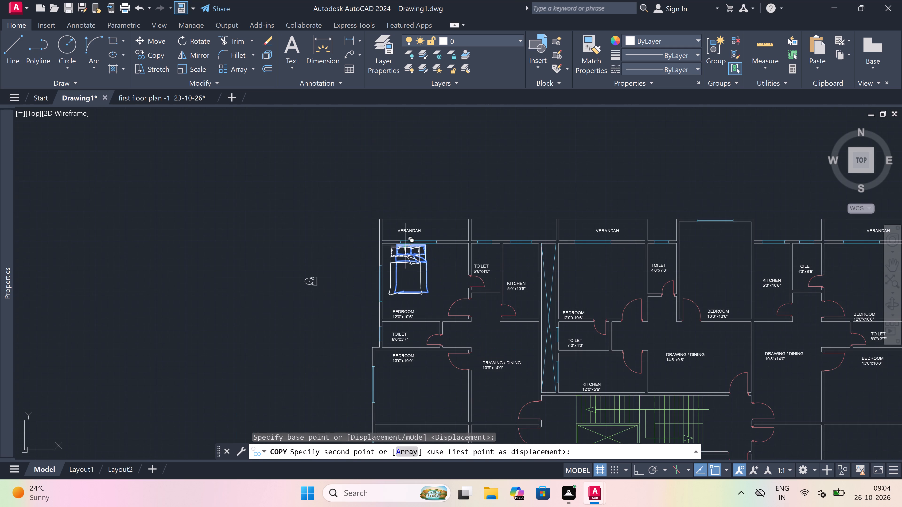
{"action": "scroll", "coordinate": [644, 254], "scroll_direction": "up", "scroll_amount": 2}
{"action": "scroll", "coordinate": [514, 225], "scroll_direction": "up", "scroll_amount": 2}
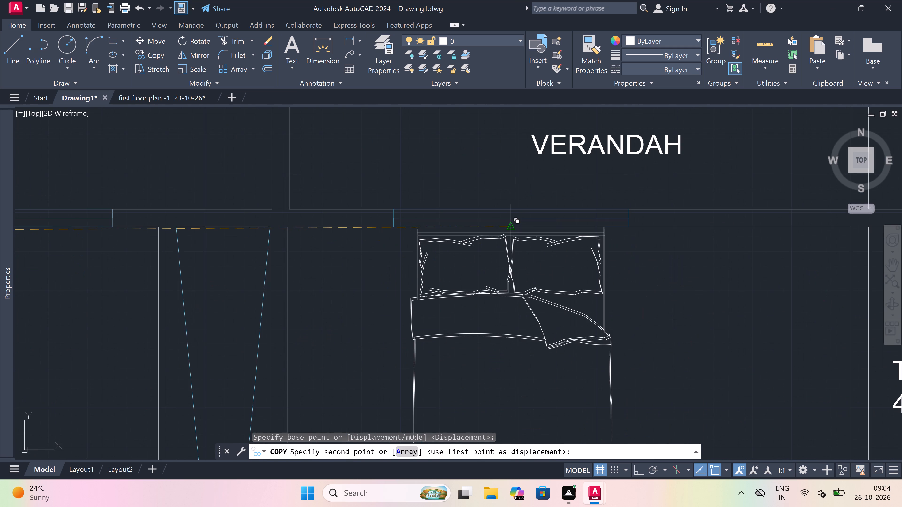
{"action": "scroll", "coordinate": [513, 226], "scroll_direction": "up", "scroll_amount": 2}
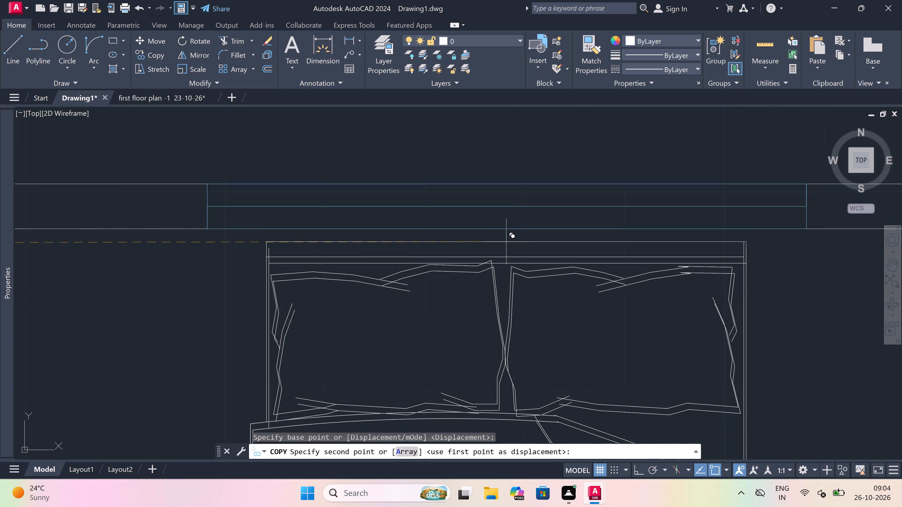
{"action": "left_click", "coordinate": [505, 239]}
Place further bed copies below the windows of the top-row BEDROOM 10'0"x13'6" and the upper-right flat's BEDROOM 12'0"x10'6".
{"action": "scroll", "coordinate": [444, 245], "scroll_direction": "down", "scroll_amount": 9}
{"action": "scroll", "coordinate": [536, 249], "scroll_direction": "up", "scroll_amount": 1}
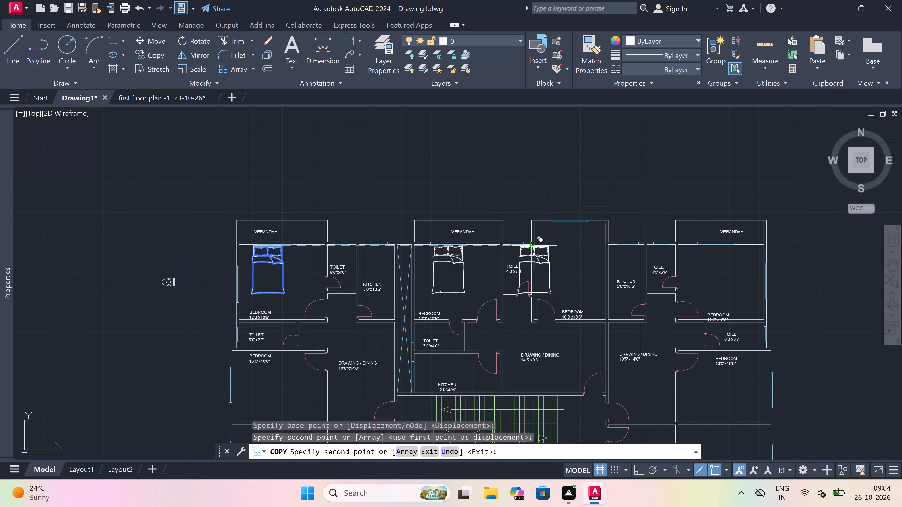
{"action": "scroll", "coordinate": [536, 249], "scroll_direction": "up", "scroll_amount": 2}
{"action": "scroll", "coordinate": [692, 149], "scroll_direction": "up", "scroll_amount": 1}
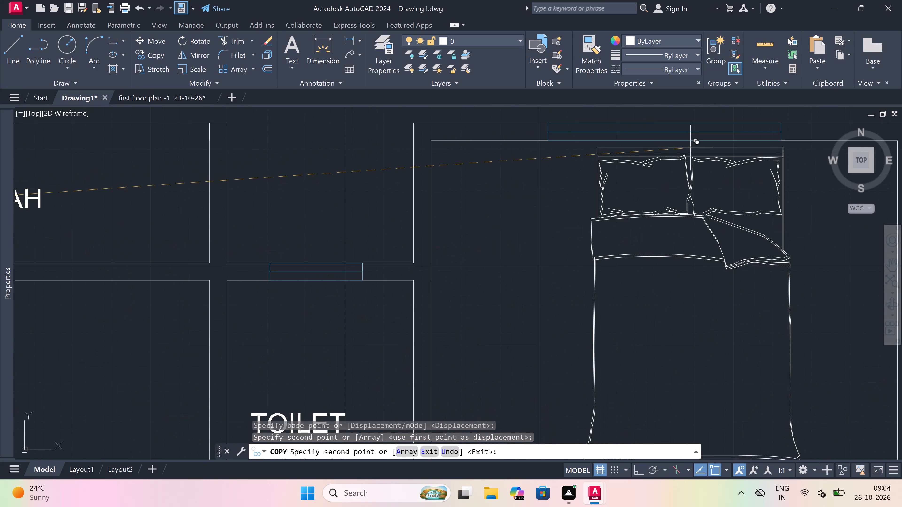
{"action": "left_click", "coordinate": [690, 147]}
{"action": "scroll", "coordinate": [508, 195], "scroll_direction": "down", "scroll_amount": 5}
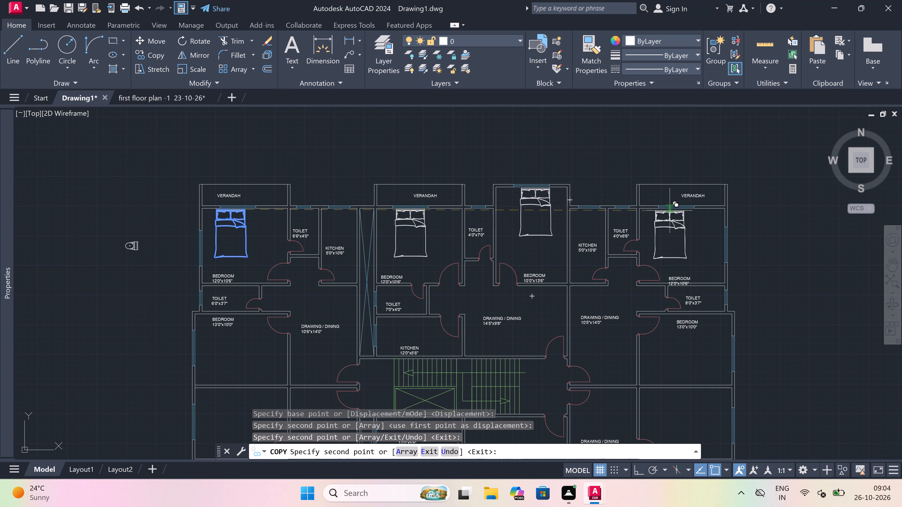
{"action": "scroll", "coordinate": [684, 210], "scroll_direction": "up", "scroll_amount": 3}
{"action": "left_click", "coordinate": [684, 207]}
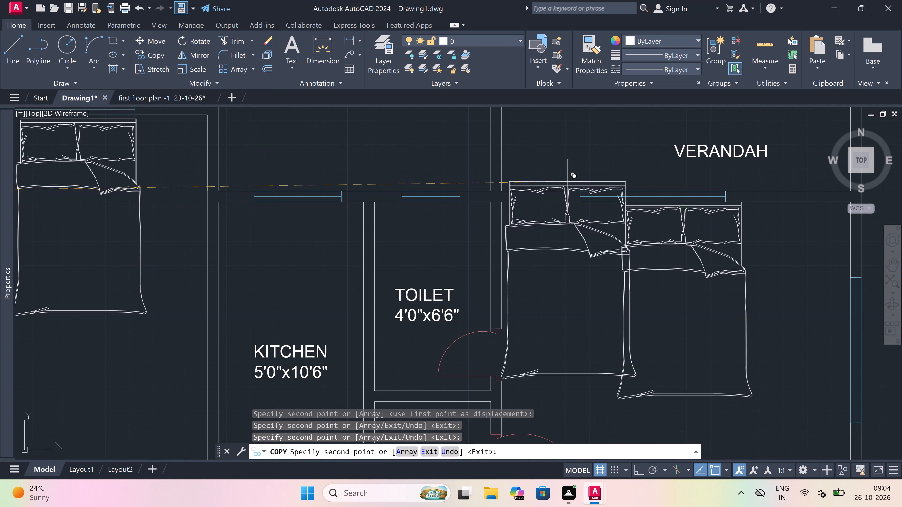
Place a spare copy of the bed in the empty space outside the plan's left side and end the copying.
{"action": "scroll", "coordinate": [504, 158], "scroll_direction": "down", "scroll_amount": 8}
{"action": "scroll", "coordinate": [502, 168], "scroll_direction": "up", "scroll_amount": 3}
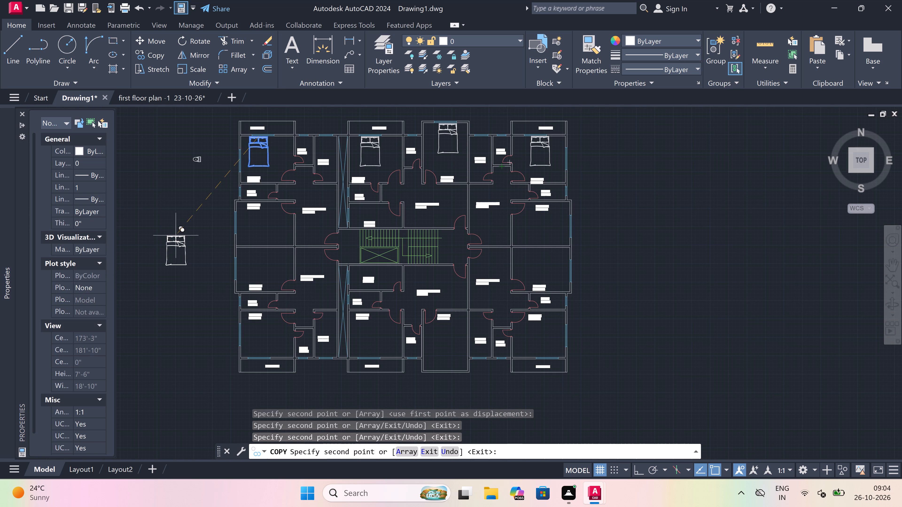
{"action": "left_click", "coordinate": [184, 243]}
{"action": "key", "text": "Escape"}
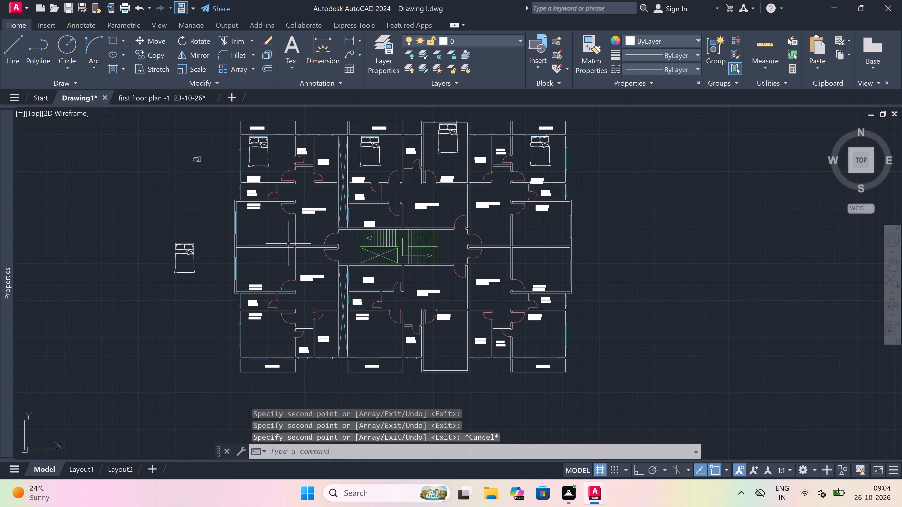
Rotate the spare bed outside the plan by 90° with Ortho on, so its headboard faces left.
{"action": "scroll", "coordinate": [102, 243], "scroll_direction": "up", "scroll_amount": 2}
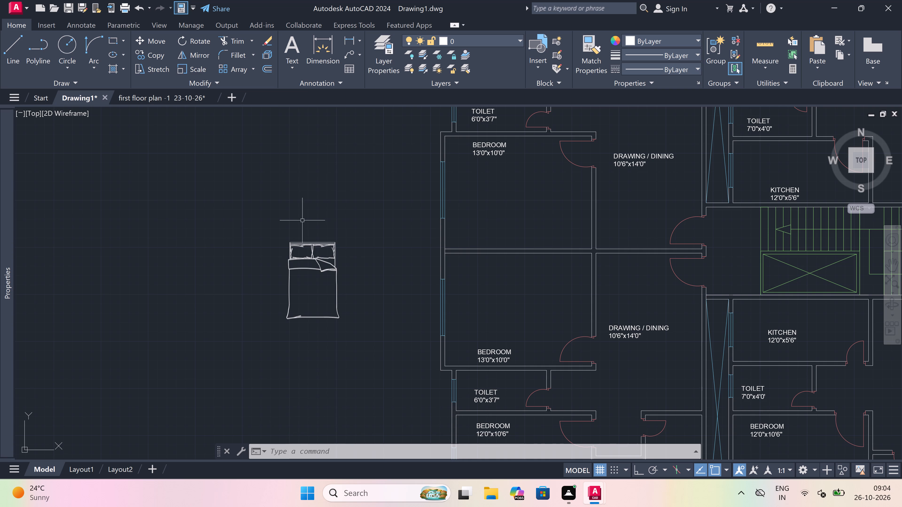
{"action": "left_click", "coordinate": [382, 214]}
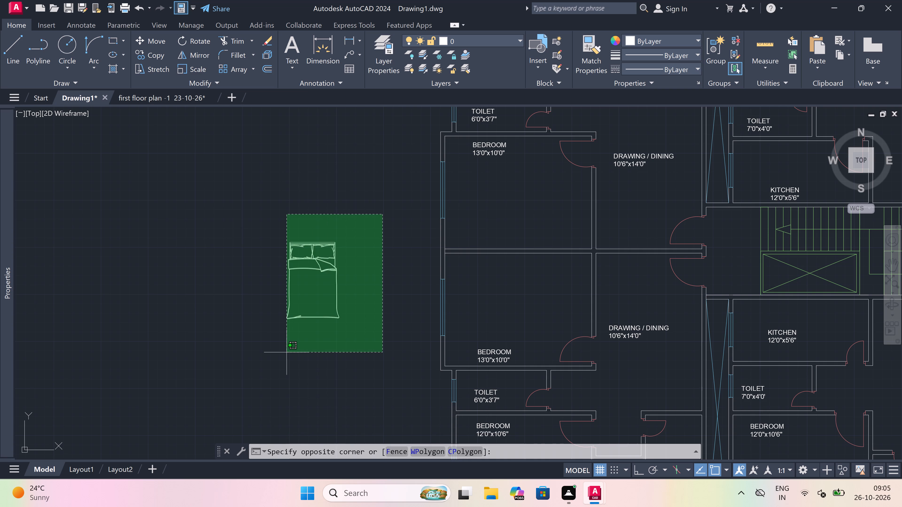
{"action": "left_click", "coordinate": [222, 350]}
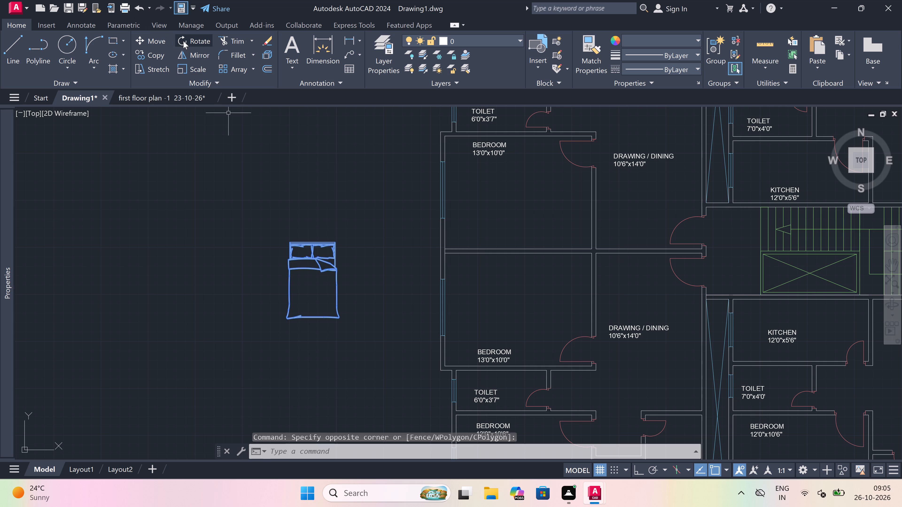
{"action": "left_click", "coordinate": [185, 39]}
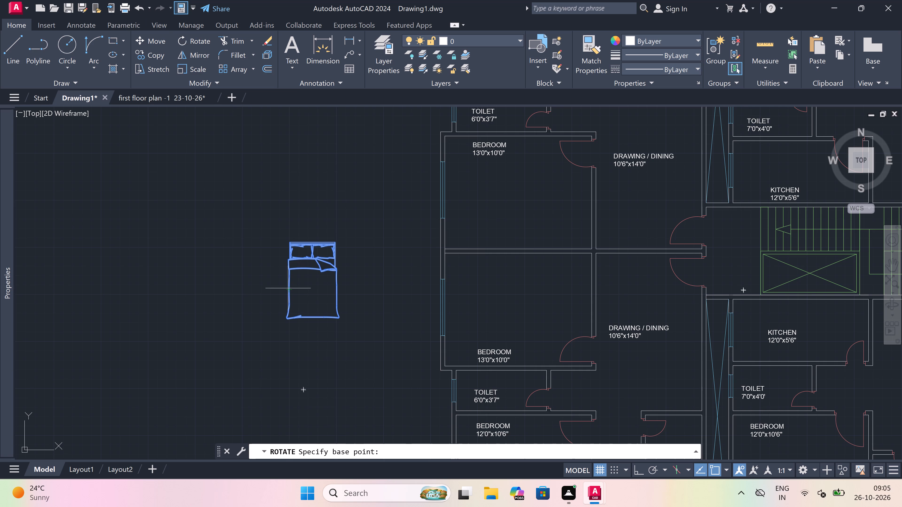
{"action": "left_click", "coordinate": [300, 289]}
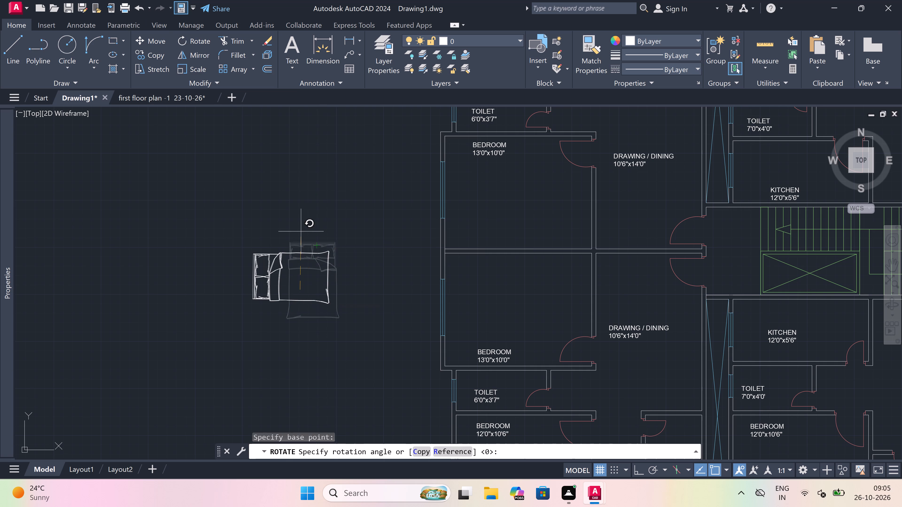
{"action": "key", "text": "F8"}
{"action": "left_click", "coordinate": [296, 190]}
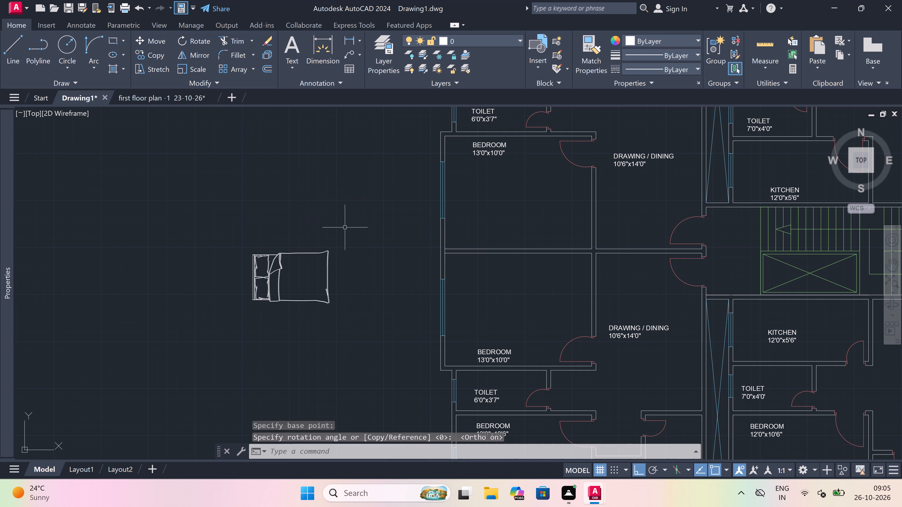
Copy the rotated bed with Ortho off into the upper-left flat's BEDROOM 13'0"x10'0", headboard just inside the left wall window.
{"action": "left_click", "coordinate": [354, 227]}
{"action": "left_click_drag", "start_coordinate": [185, 344], "coordinate": [185, 341]}
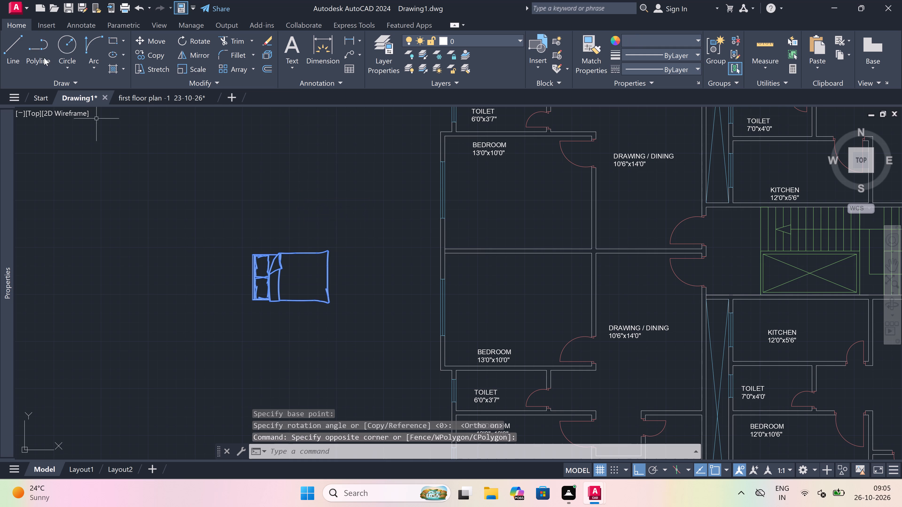
{"action": "left_click", "coordinate": [151, 56]}
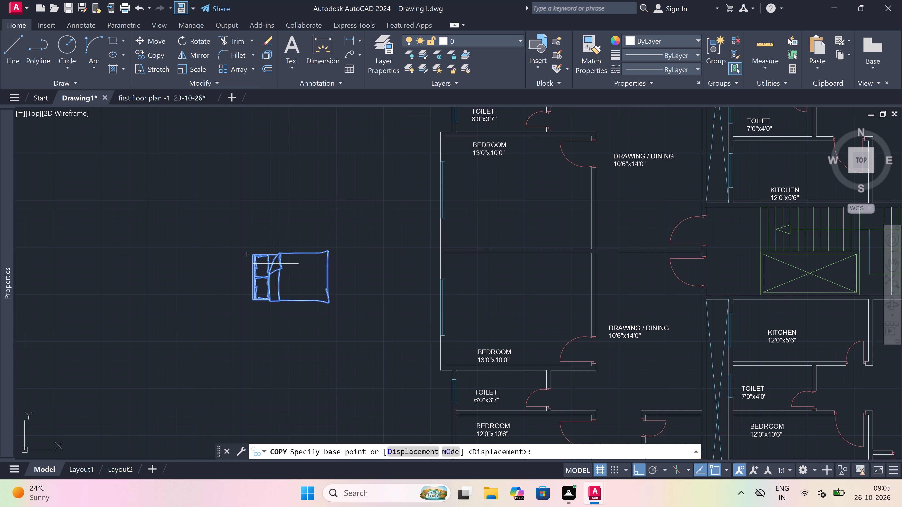
{"action": "left_click", "coordinate": [256, 277]}
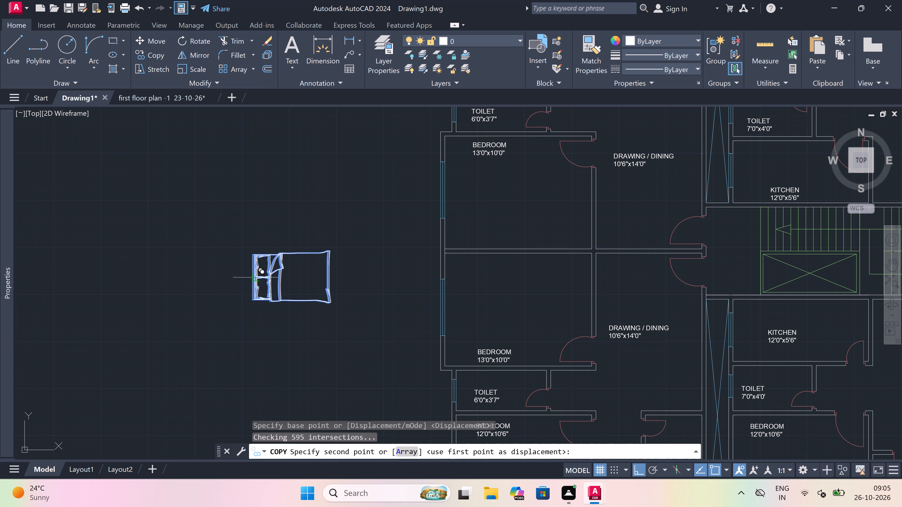
{"action": "key", "text": "F8"}
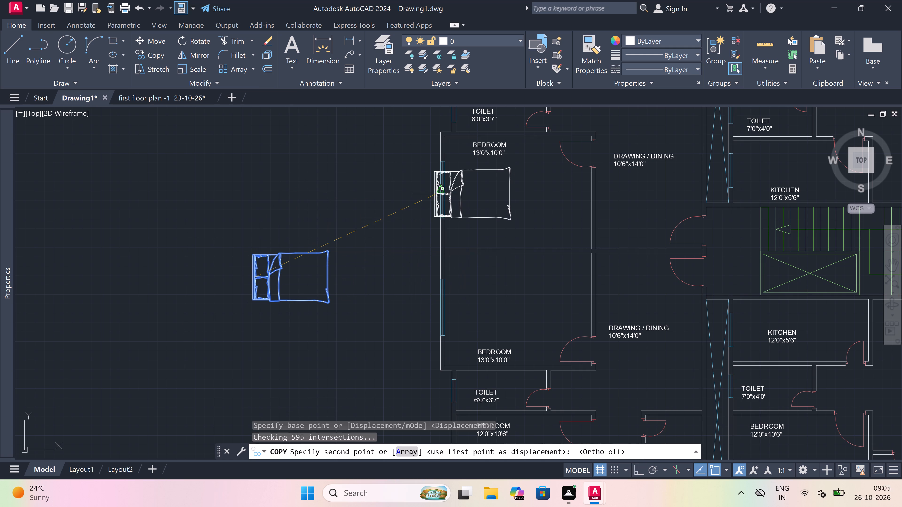
{"action": "scroll", "coordinate": [447, 195], "scroll_direction": "up", "scroll_amount": 3}
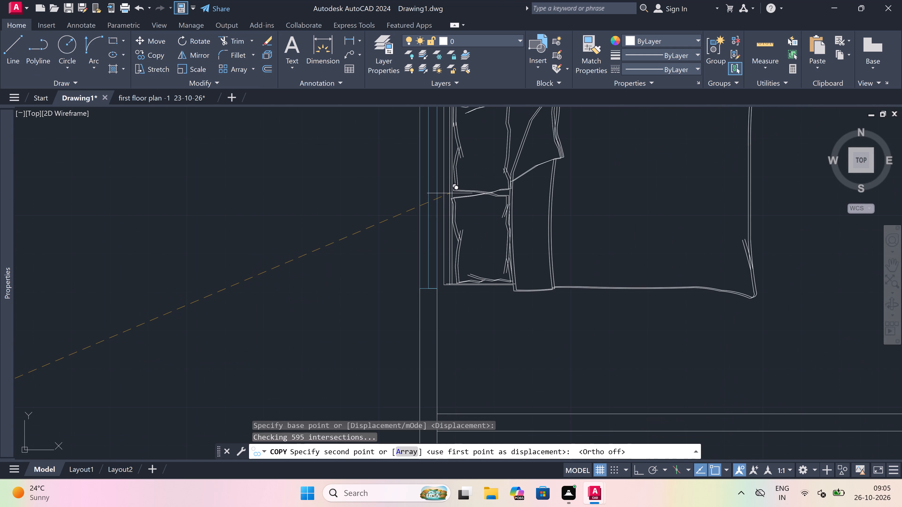
{"action": "left_click", "coordinate": [451, 193]}
Place another copy of the rotated bed in the lower-left flat's BEDROOM 13'0"x10'0", headboard beside the left wall window, and end the copying.
{"action": "scroll", "coordinate": [451, 193], "scroll_direction": "down", "scroll_amount": 6}
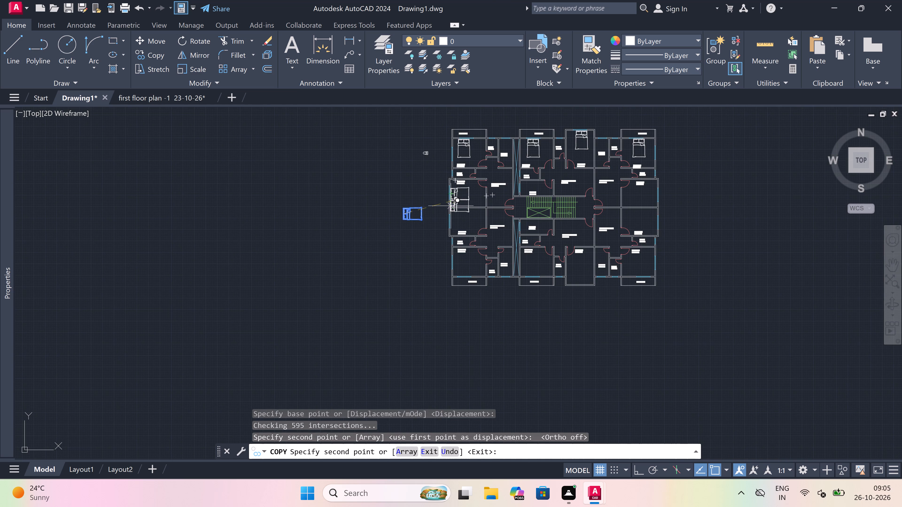
{"action": "scroll", "coordinate": [451, 217], "scroll_direction": "up", "scroll_amount": 6}
{"action": "left_click", "coordinate": [448, 226]}
{"action": "scroll", "coordinate": [417, 181], "scroll_direction": "down", "scroll_amount": 8}
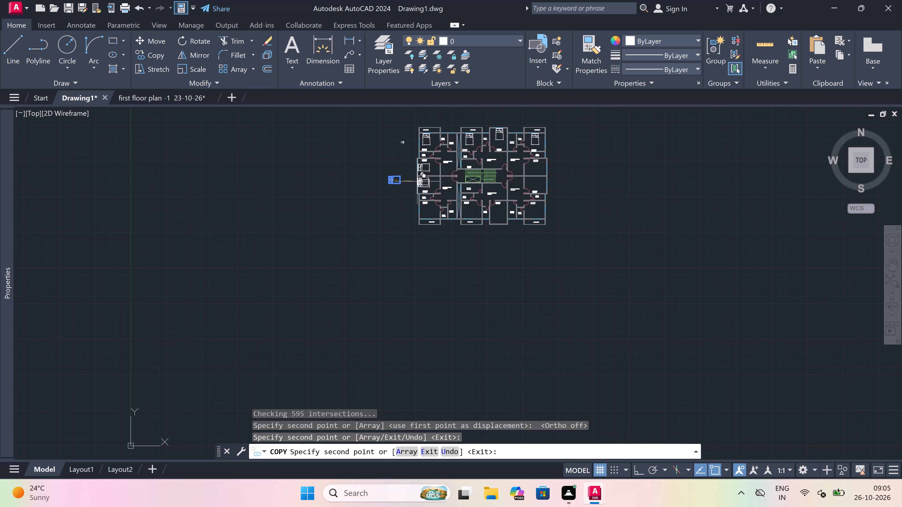
{"action": "key", "text": "Escape"}
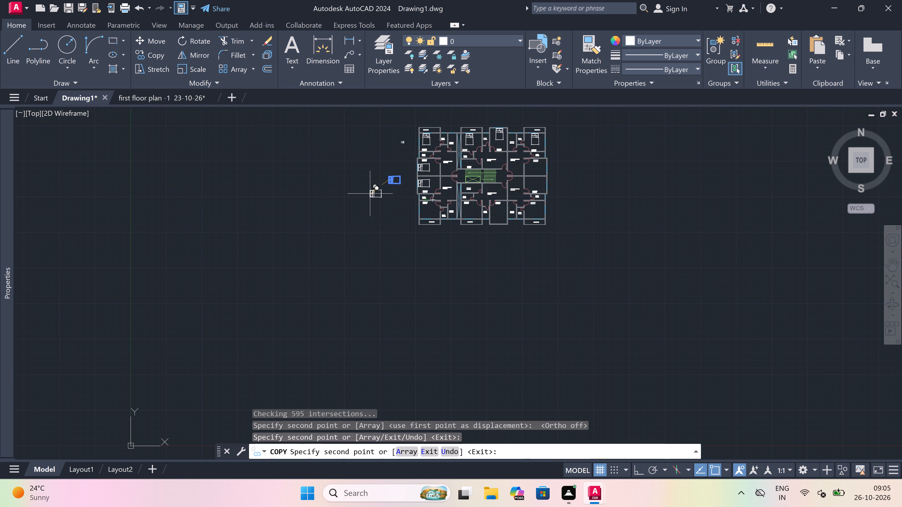
Rotate the spare bed outside the plan by 90° with Ortho on, so its headboard faces down.
{"action": "scroll", "coordinate": [401, 177], "scroll_direction": "up", "scroll_amount": 3}
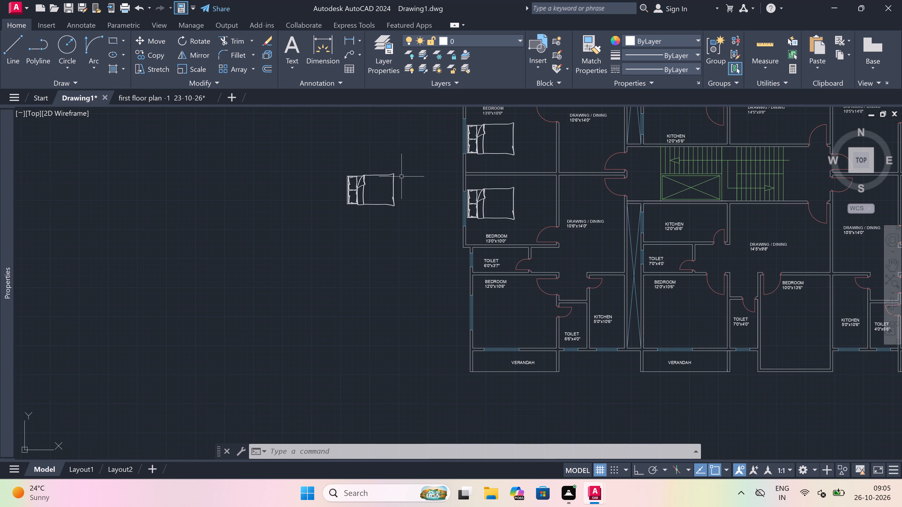
{"action": "left_click", "coordinate": [398, 158]}
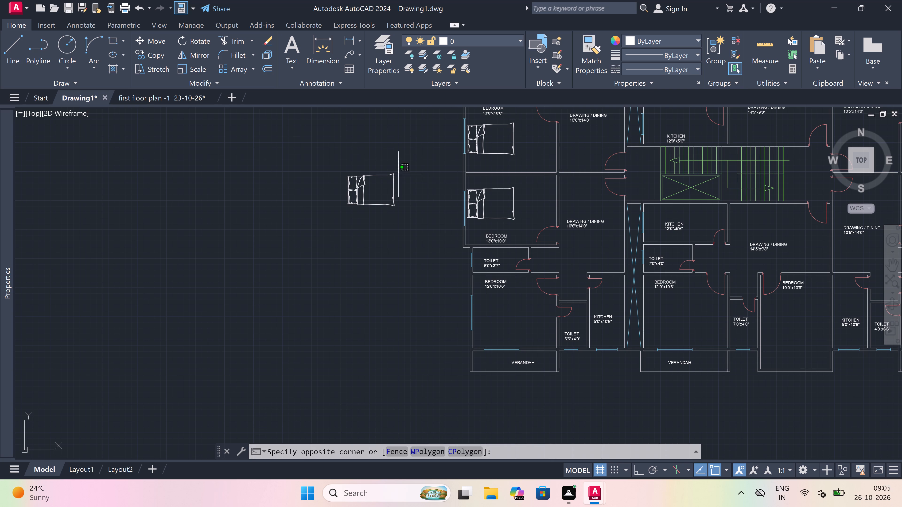
{"action": "left_click", "coordinate": [285, 256]}
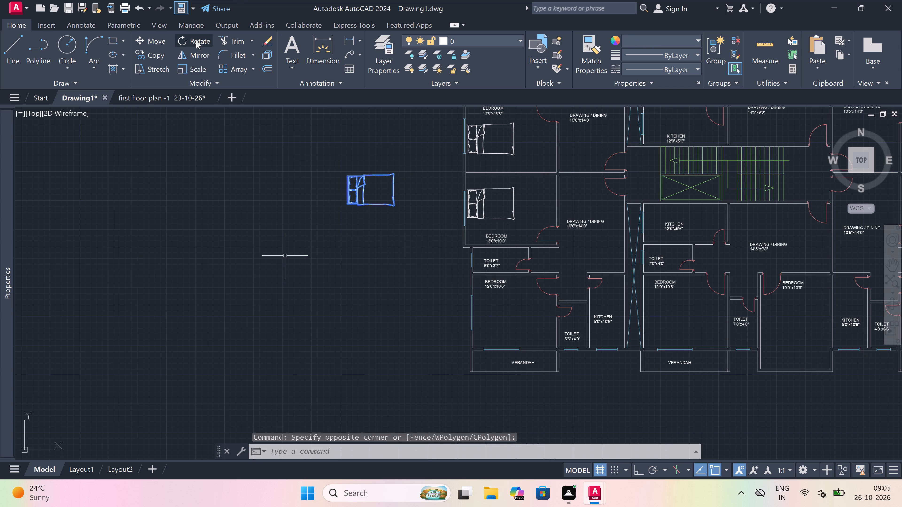
{"action": "left_click", "coordinate": [196, 41]}
{"action": "left_click_drag", "start_coordinate": [383, 193], "coordinate": [384, 190]}
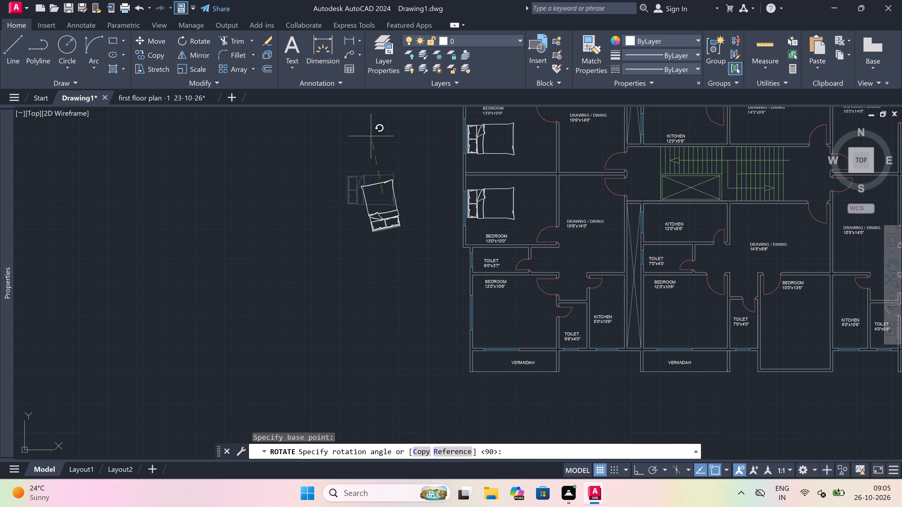
{"action": "key", "text": "F8"}
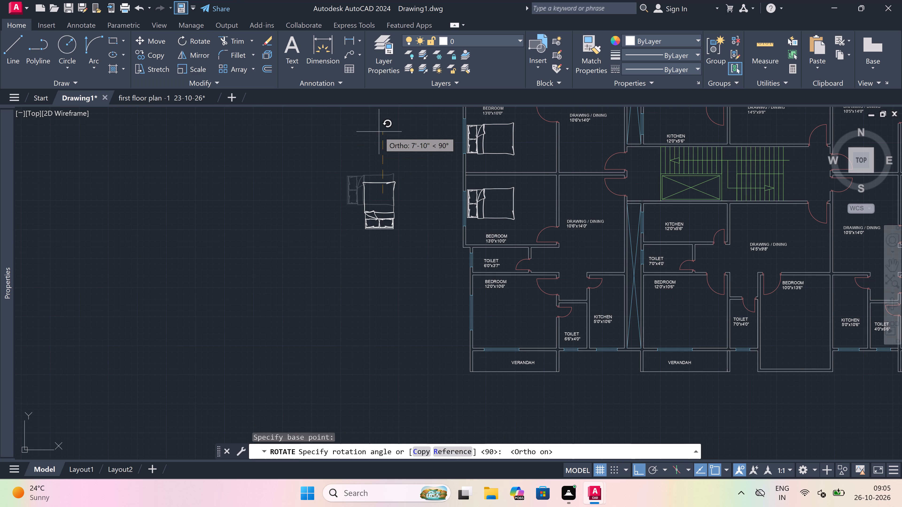
{"action": "left_click", "coordinate": [379, 130]}
Copy the rotated bed with Ortho off into the lower-left flat's BEDROOM 12'0"x10'6", headboard just above the verandah-side window.
{"action": "left_click", "coordinate": [414, 163]}
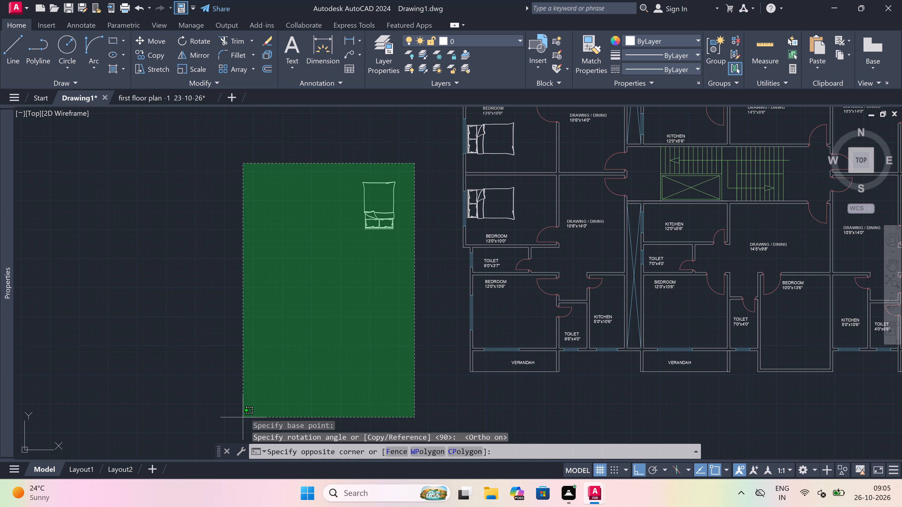
{"action": "left_click", "coordinate": [272, 296]}
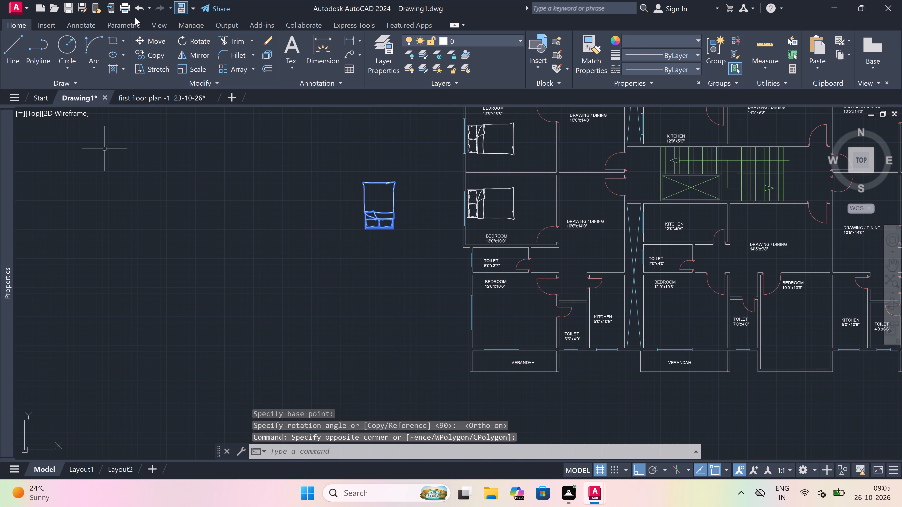
{"action": "left_click_drag", "start_coordinate": [154, 56], "coordinate": [160, 57]}
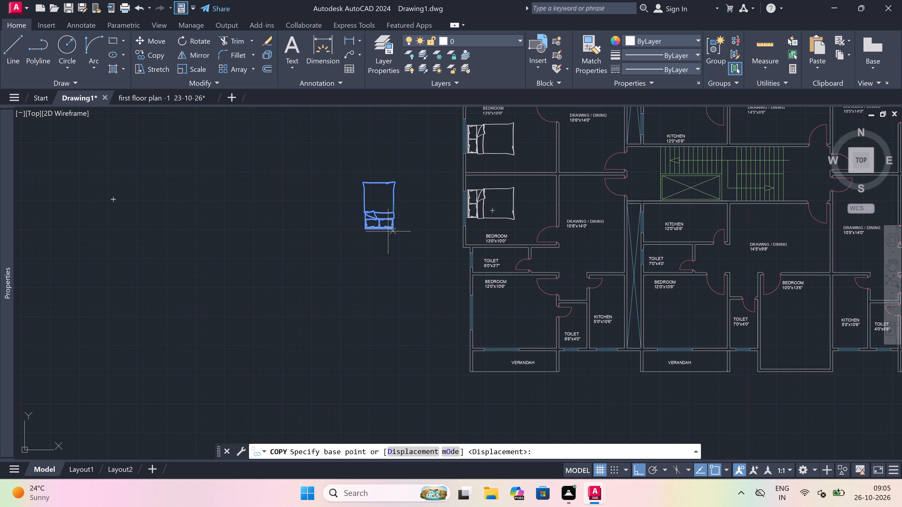
{"action": "scroll", "coordinate": [365, 236], "scroll_direction": "up", "scroll_amount": 3}
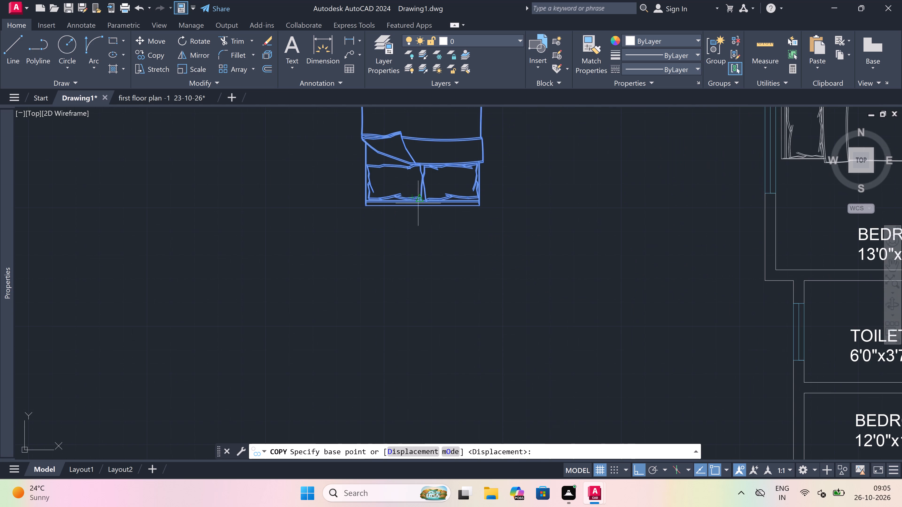
{"action": "left_click", "coordinate": [421, 206]}
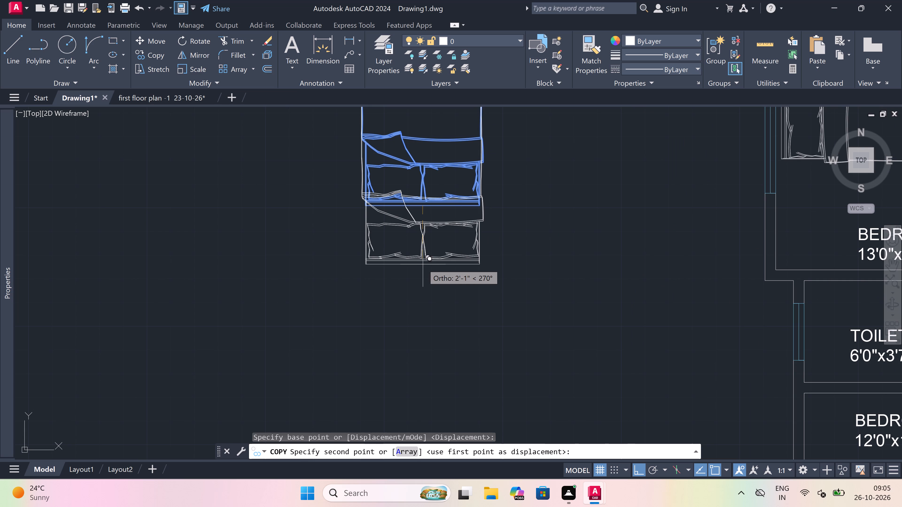
{"action": "key", "text": "F8"}
{"action": "scroll", "coordinate": [423, 264], "scroll_direction": "down", "scroll_amount": 5}
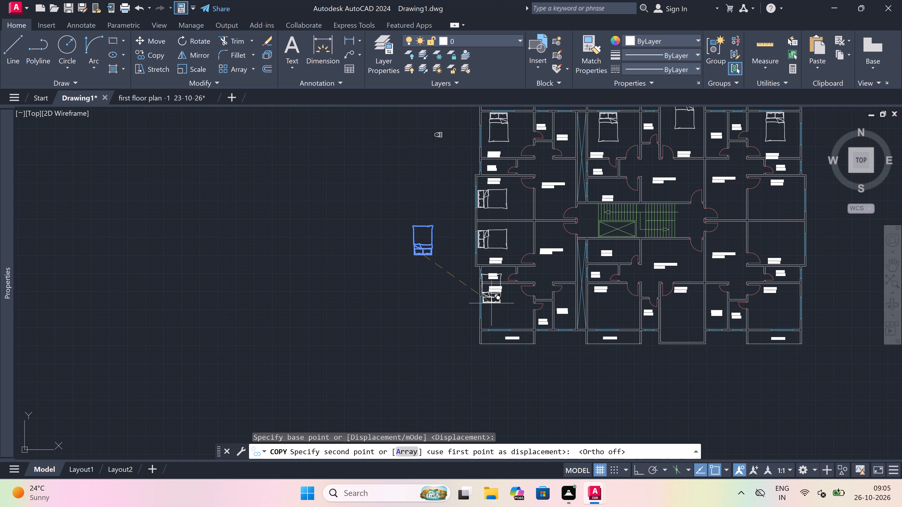
{"action": "scroll", "coordinate": [497, 310], "scroll_direction": "up", "scroll_amount": 2}
{"action": "scroll", "coordinate": [503, 329], "scroll_direction": "up", "scroll_amount": 2}
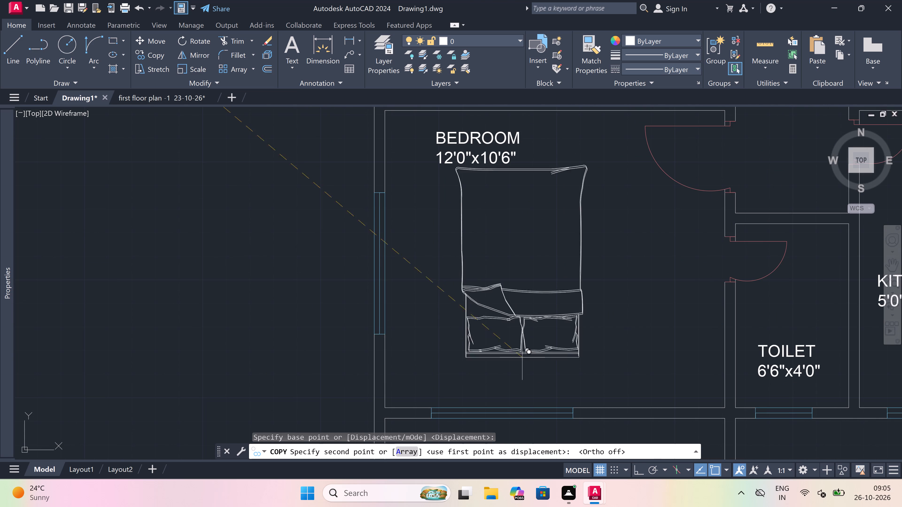
{"action": "scroll", "coordinate": [516, 419], "scroll_direction": "up", "scroll_amount": 2}
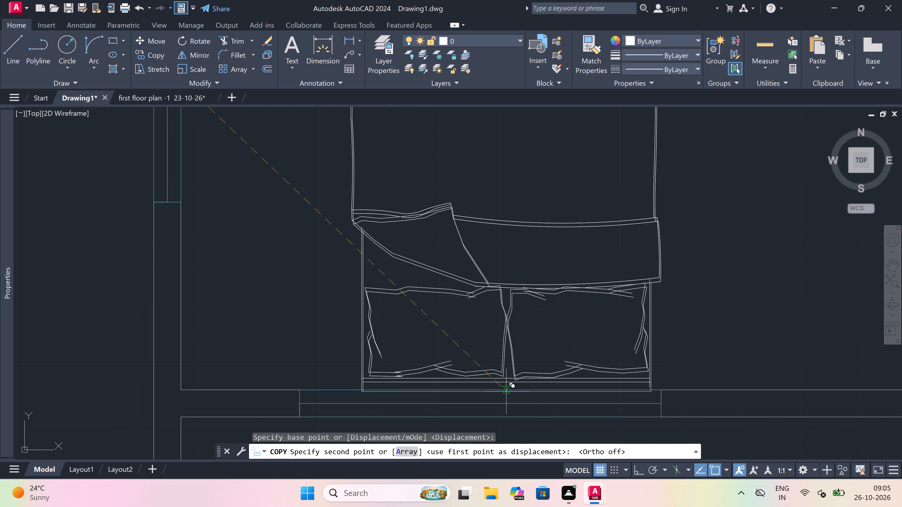
{"action": "left_click", "coordinate": [504, 381]}
Place bed copies in the lower-middle flat's BEDROOM 12'0"x10'6" and BEDROOM 10'0"x13'6", with the headboards near their bottom walls.
{"action": "scroll", "coordinate": [320, 276], "scroll_direction": "down", "scroll_amount": 3}
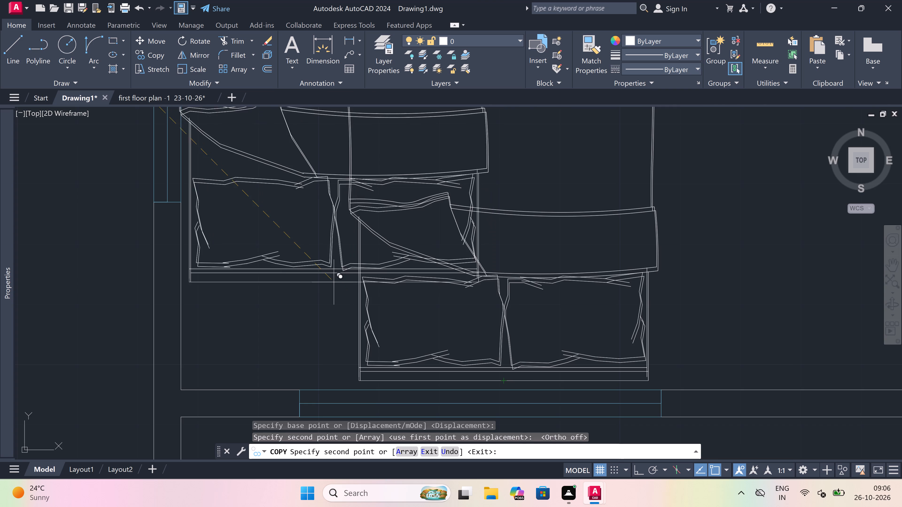
{"action": "scroll", "coordinate": [320, 276], "scroll_direction": "down", "scroll_amount": 5}
{"action": "scroll", "coordinate": [403, 284], "scroll_direction": "up", "scroll_amount": 3}
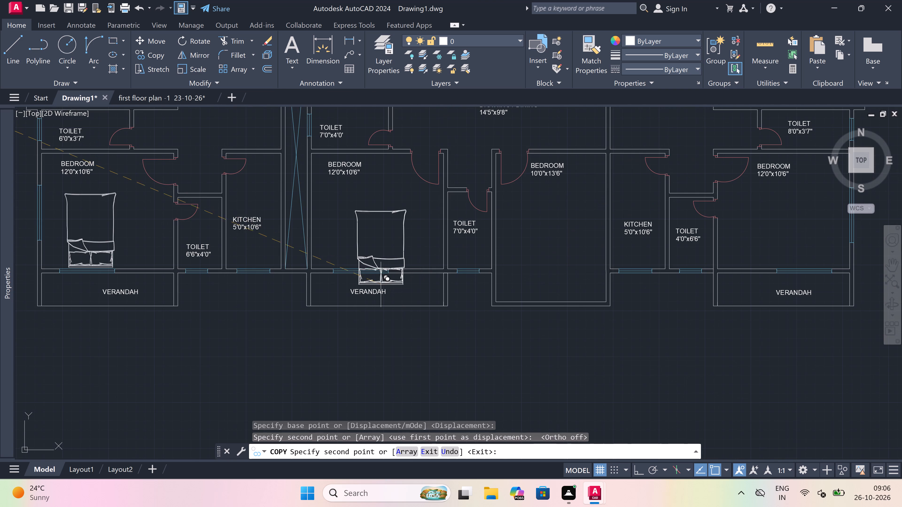
{"action": "scroll", "coordinate": [340, 271], "scroll_direction": "up", "scroll_amount": 3}
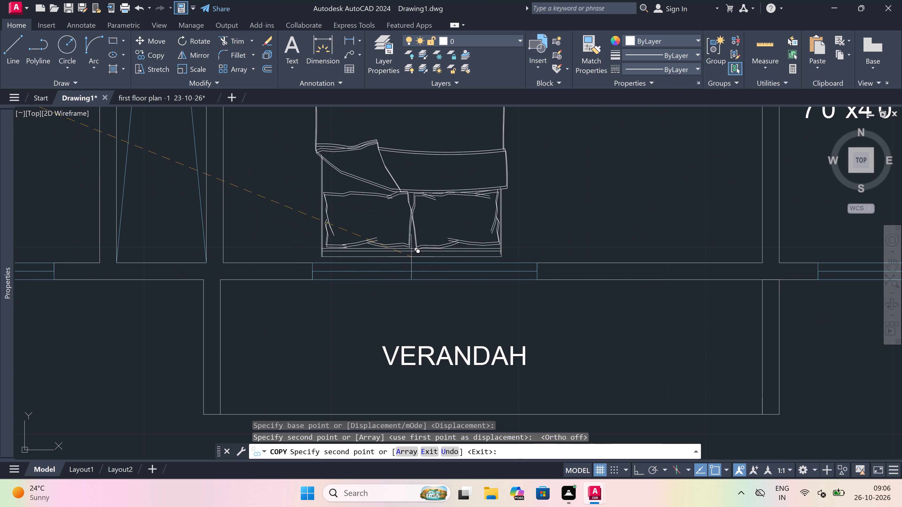
{"action": "left_click", "coordinate": [413, 257]}
{"action": "scroll", "coordinate": [413, 257], "scroll_direction": "down", "scroll_amount": 3}
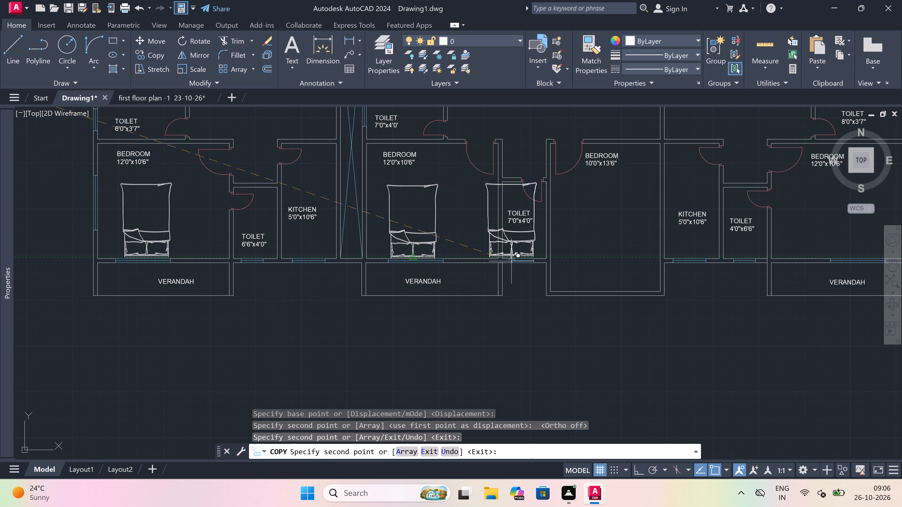
{"action": "scroll", "coordinate": [624, 279], "scroll_direction": "up", "scroll_amount": 3}
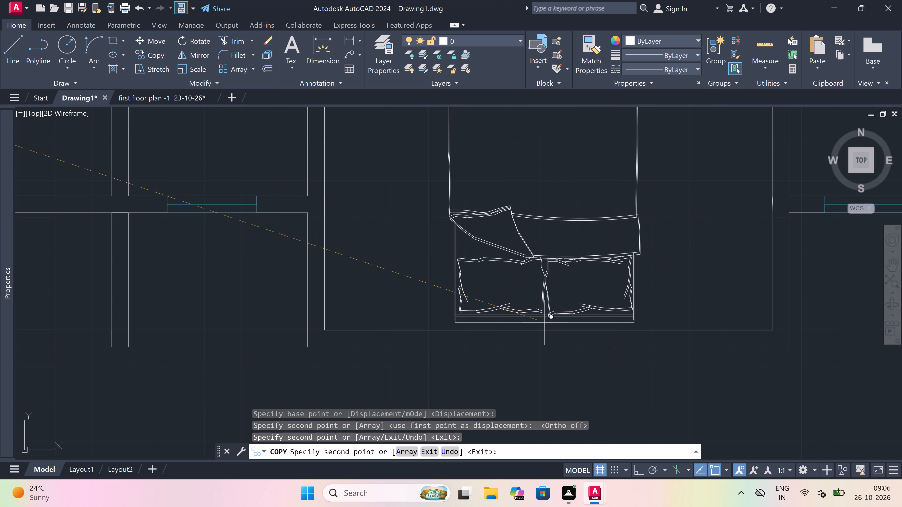
{"action": "left_click", "coordinate": [544, 324]}
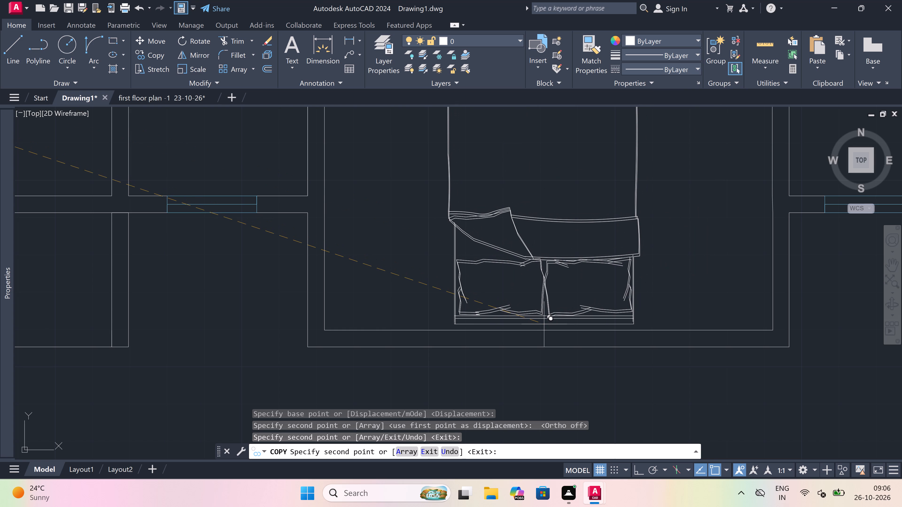
Place another bed copy in the lower-right flat's BEDROOM 12'0"x10'6", headboard against the verandah-side window wall, and end the copying.
{"action": "scroll", "coordinate": [375, 308], "scroll_direction": "down", "scroll_amount": 4}
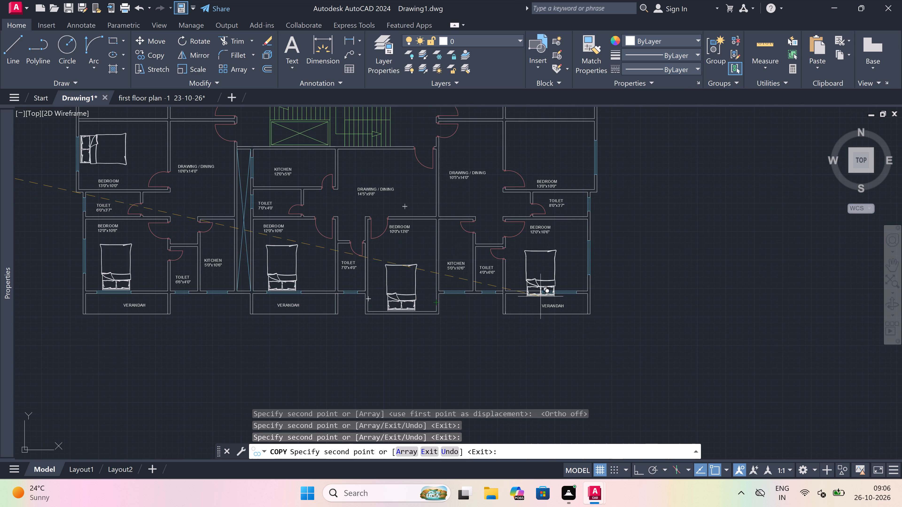
{"action": "scroll", "coordinate": [555, 296], "scroll_direction": "up", "scroll_amount": 3}
{"action": "scroll", "coordinate": [524, 270], "scroll_direction": "up", "scroll_amount": 2}
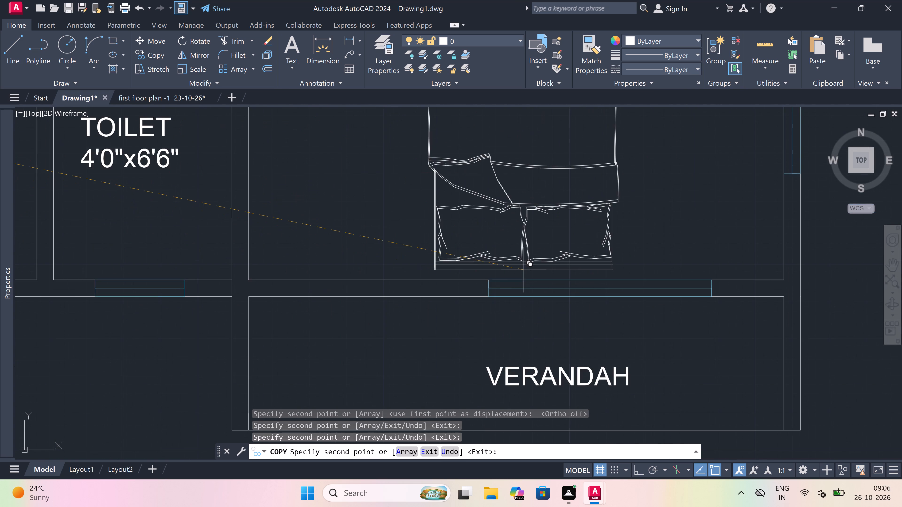
{"action": "left_click", "coordinate": [529, 280]}
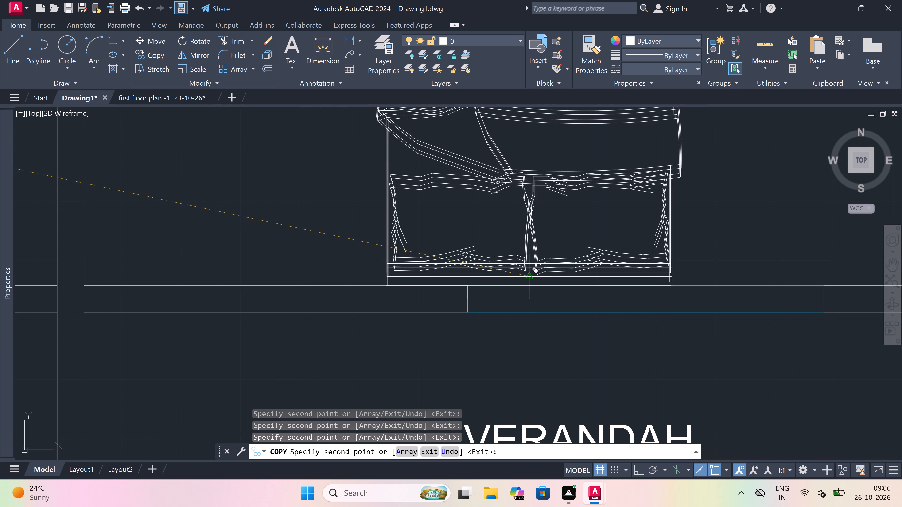
{"action": "scroll", "coordinate": [516, 246], "scroll_direction": "down", "scroll_amount": 8}
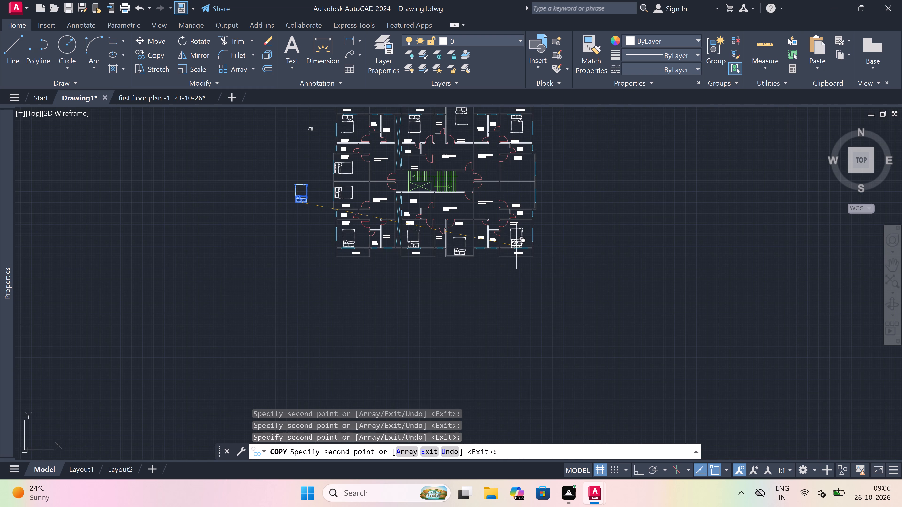
{"action": "key", "text": "Escape"}
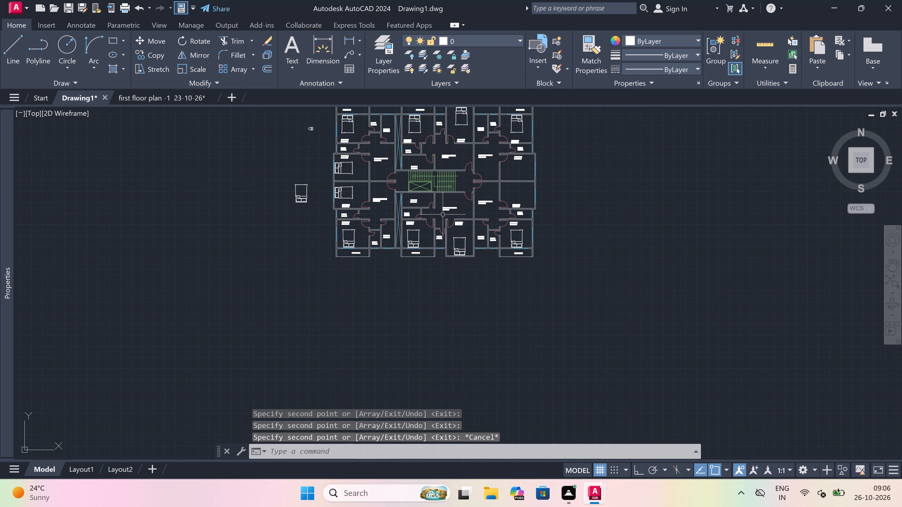
Rotate the spare bed outside the plan by 90° with Ortho on, so its headboard faces right.
{"action": "scroll", "coordinate": [300, 170], "scroll_direction": "up", "scroll_amount": 2}
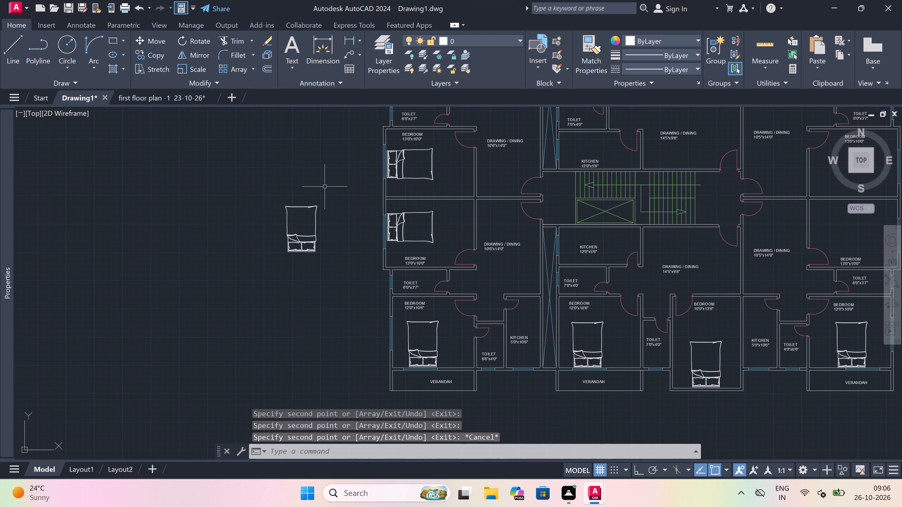
{"action": "left_click", "coordinate": [325, 186]}
{"action": "left_click", "coordinate": [244, 264]}
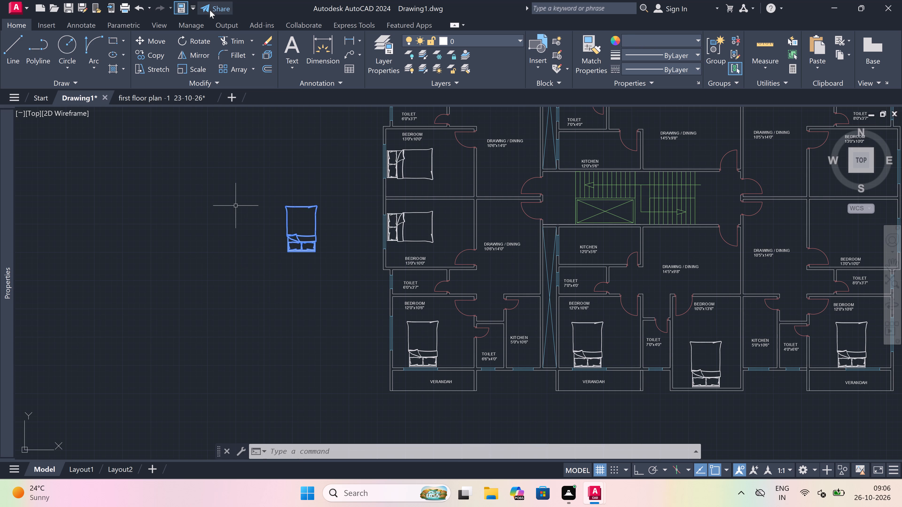
{"action": "left_click", "coordinate": [195, 36]}
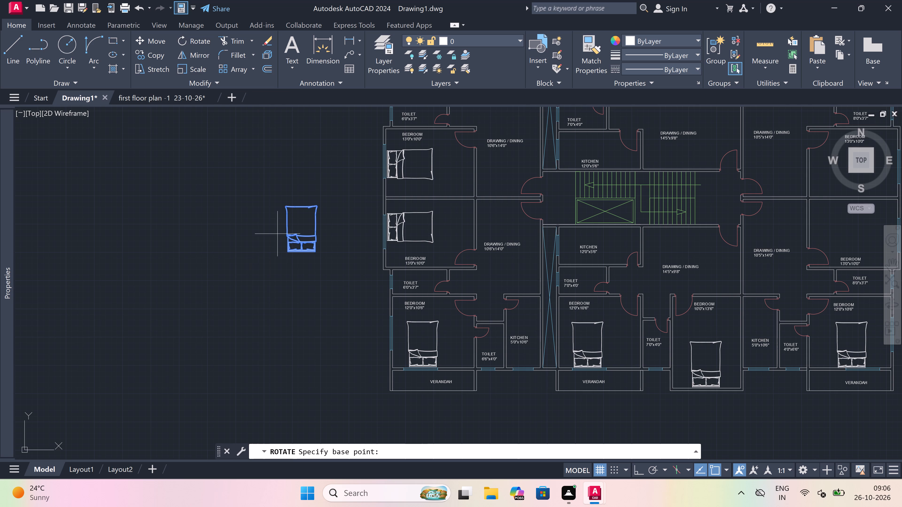
{"action": "left_click", "coordinate": [292, 231]}
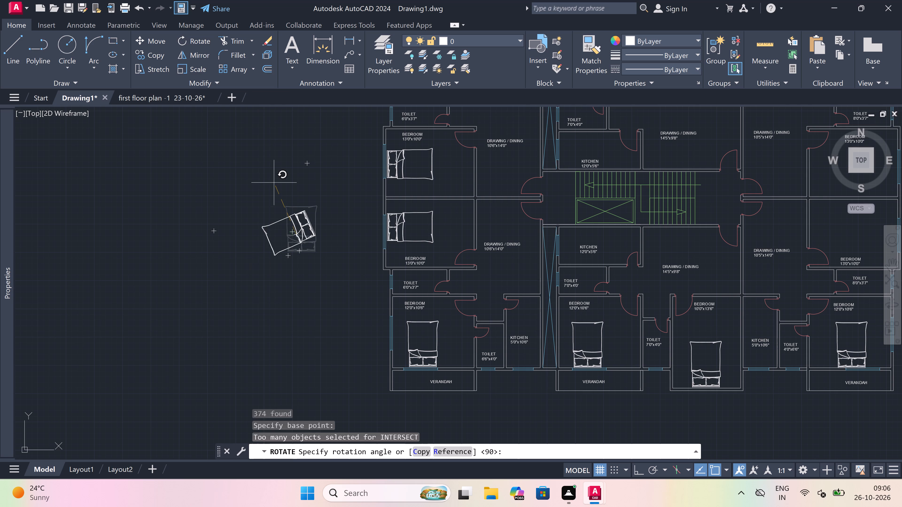
{"action": "key", "text": "F8"}
{"action": "left_click", "coordinate": [280, 163]}
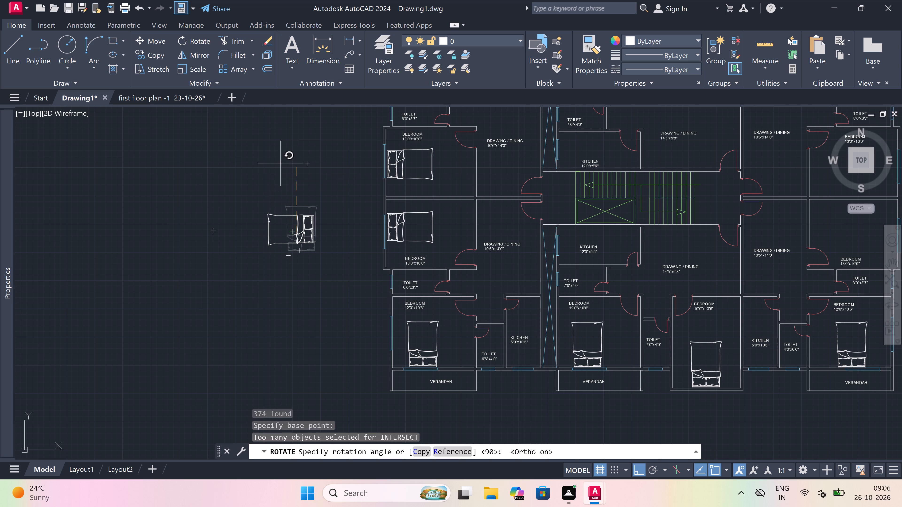
Copy the rotated bed with Ortho off into the upper-right flat's BEDROOM 13'0"x10'0", headboard against the outer window wall.
{"action": "left_click_drag", "start_coordinate": [327, 194], "coordinate": [330, 199]}
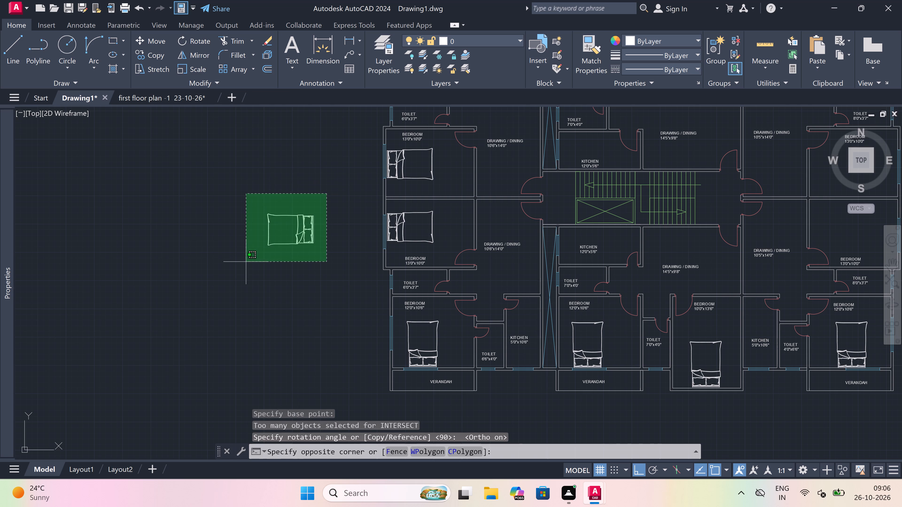
{"action": "left_click", "coordinate": [246, 261]}
{"action": "left_click", "coordinate": [160, 54]}
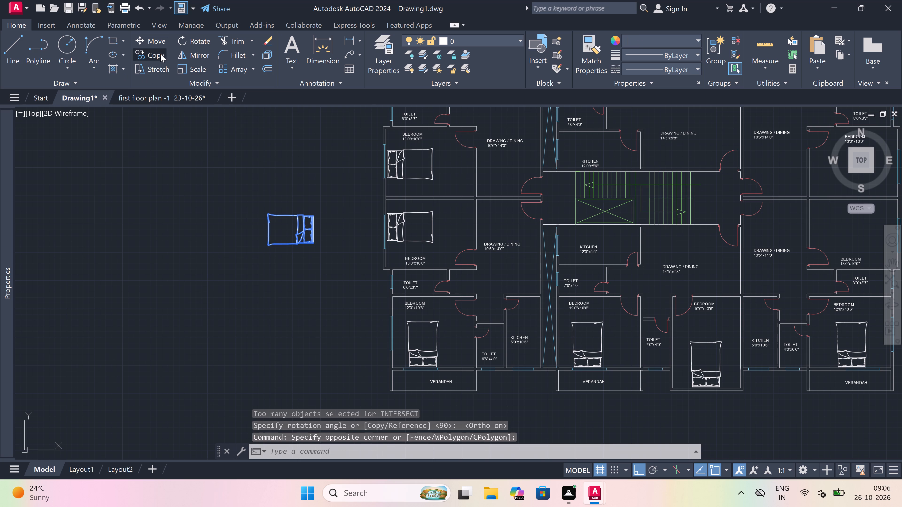
{"action": "left_click", "coordinate": [317, 228]}
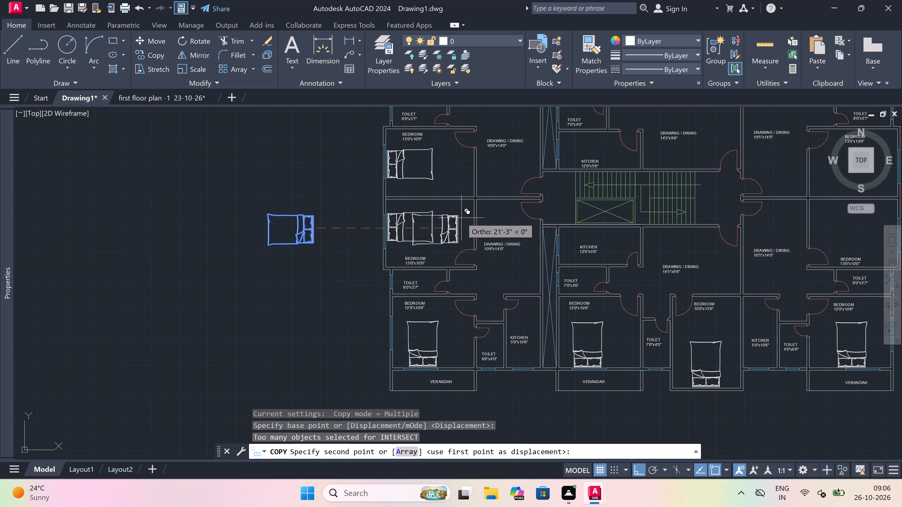
{"action": "key", "text": "F8"}
{"action": "scroll", "coordinate": [461, 218], "scroll_direction": "down", "scroll_amount": 4}
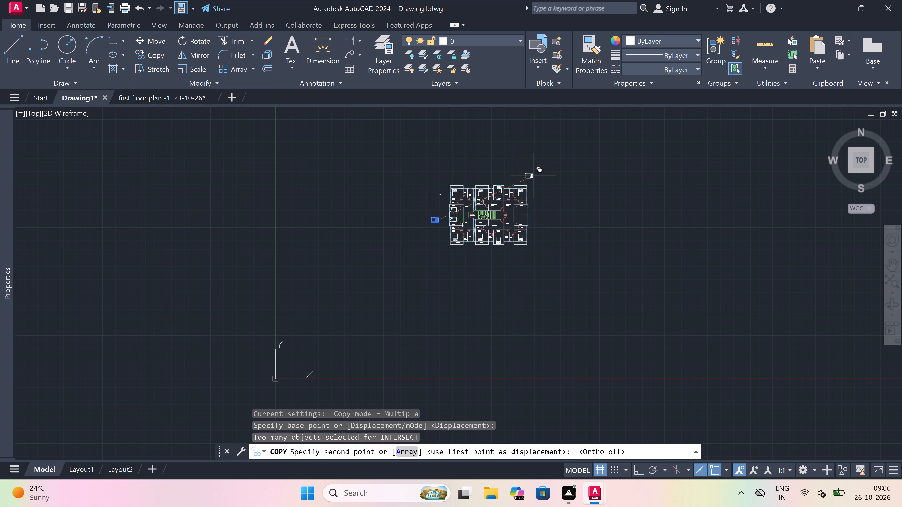
{"action": "scroll", "coordinate": [526, 214], "scroll_direction": "up", "scroll_amount": 3}
{"action": "scroll", "coordinate": [525, 194], "scroll_direction": "up", "scroll_amount": 2}
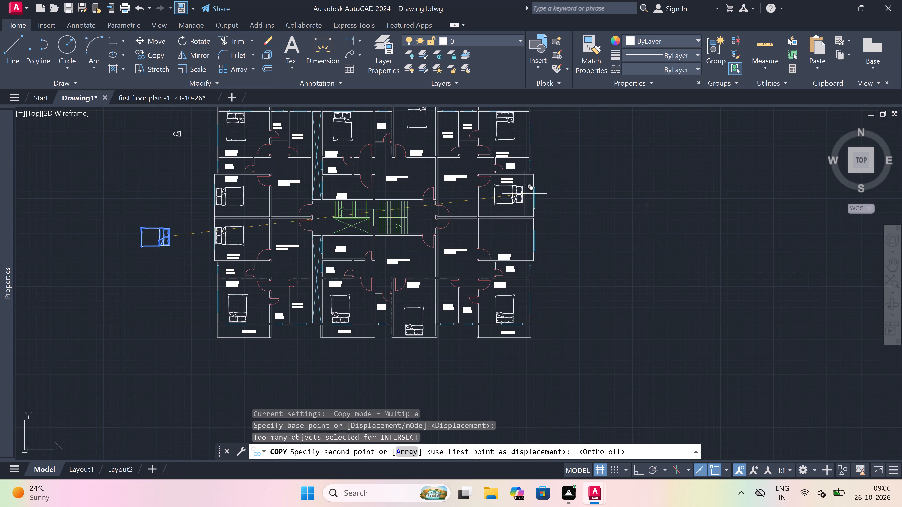
{"action": "scroll", "coordinate": [525, 194], "scroll_direction": "up", "scroll_amount": 2}
{"action": "scroll", "coordinate": [601, 221], "scroll_direction": "up", "scroll_amount": 1}
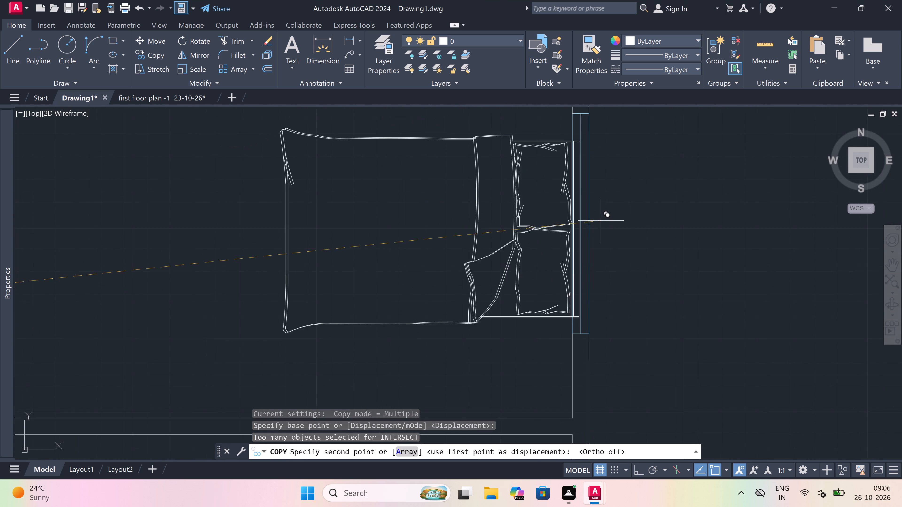
{"action": "scroll", "coordinate": [601, 221], "scroll_direction": "up", "scroll_amount": 1}
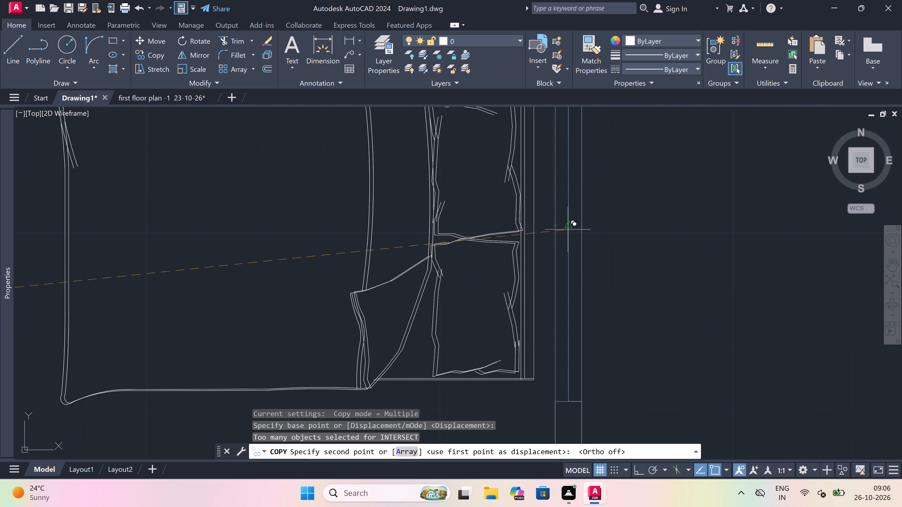
{"action": "left_click", "coordinate": [572, 231]}
Place another bed copy in the lower-right flat's BEDROOM 13'0"x10'0", headboard against the outer window, and end the copying.
{"action": "scroll", "coordinate": [549, 163], "scroll_direction": "down", "scroll_amount": 5}
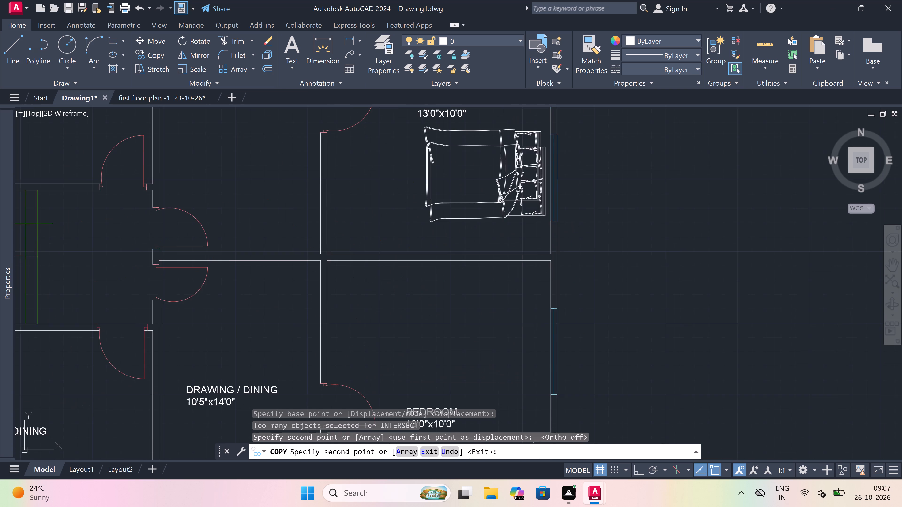
{"action": "scroll", "coordinate": [538, 321], "scroll_direction": "up", "scroll_amount": 2}
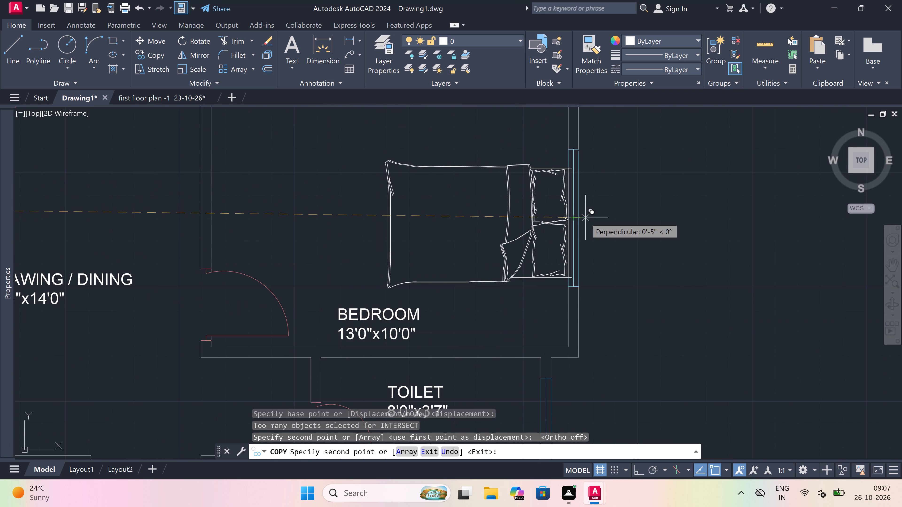
{"action": "scroll", "coordinate": [585, 218], "scroll_direction": "up", "scroll_amount": 2}
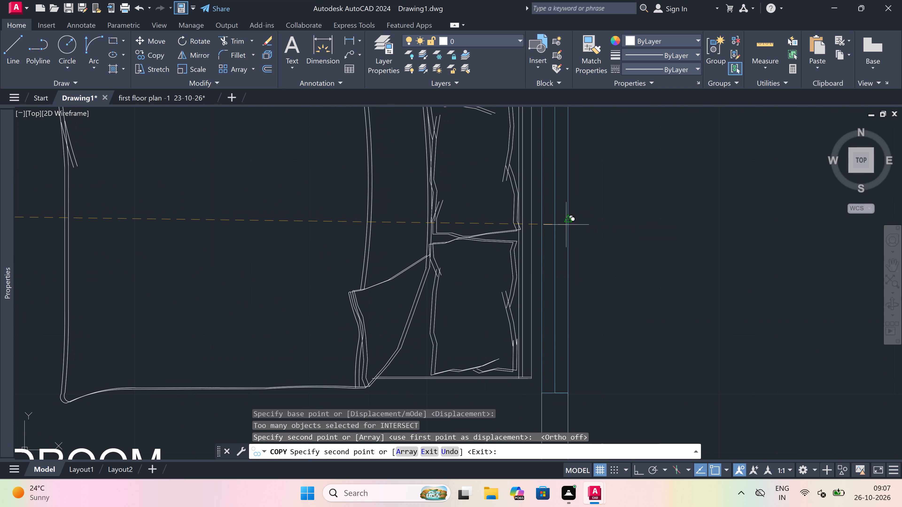
{"action": "left_click", "coordinate": [566, 223]}
{"action": "key", "text": "Escape"}
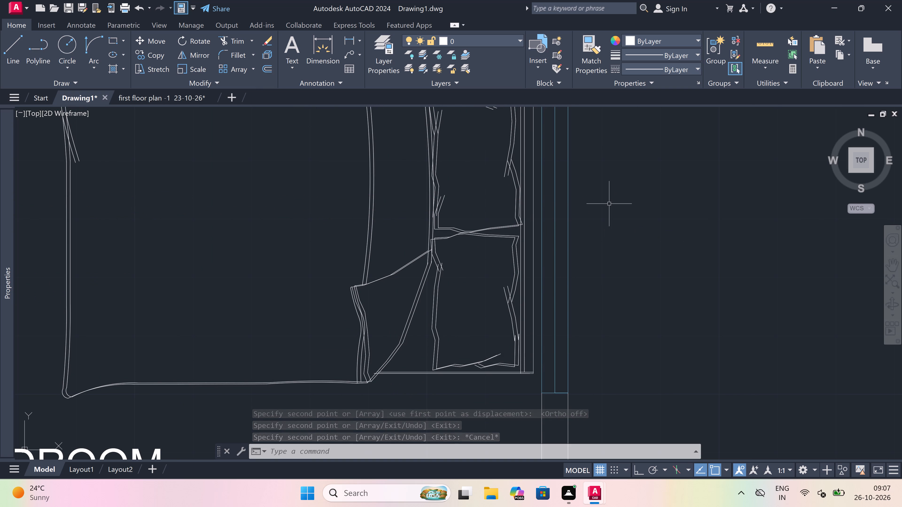
Delete the spare bed lying outside the plan, leaving the small toilet fixture beside the plan in place.
{"action": "scroll", "coordinate": [517, 202], "scroll_direction": "down", "scroll_amount": 3}
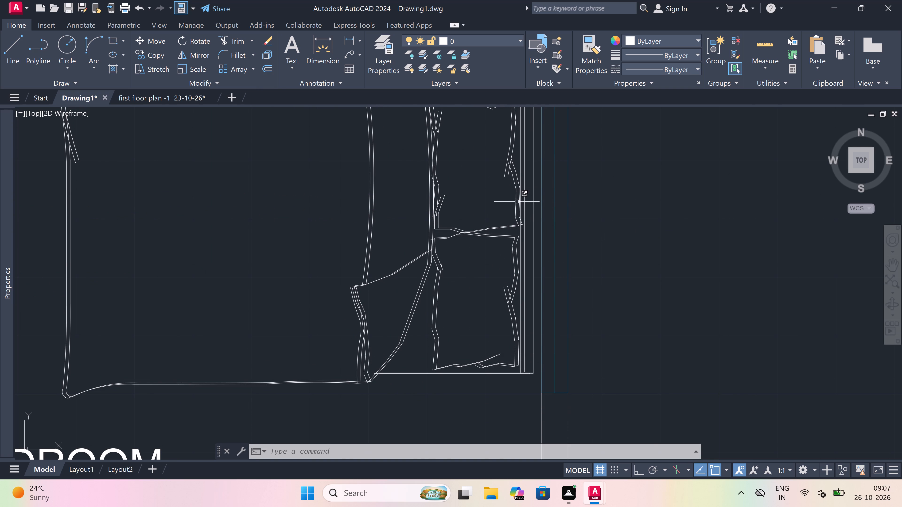
{"action": "scroll", "coordinate": [471, 242], "scroll_direction": "down", "scroll_amount": 5}
{"action": "scroll", "coordinate": [448, 240], "scroll_direction": "up", "scroll_amount": 2}
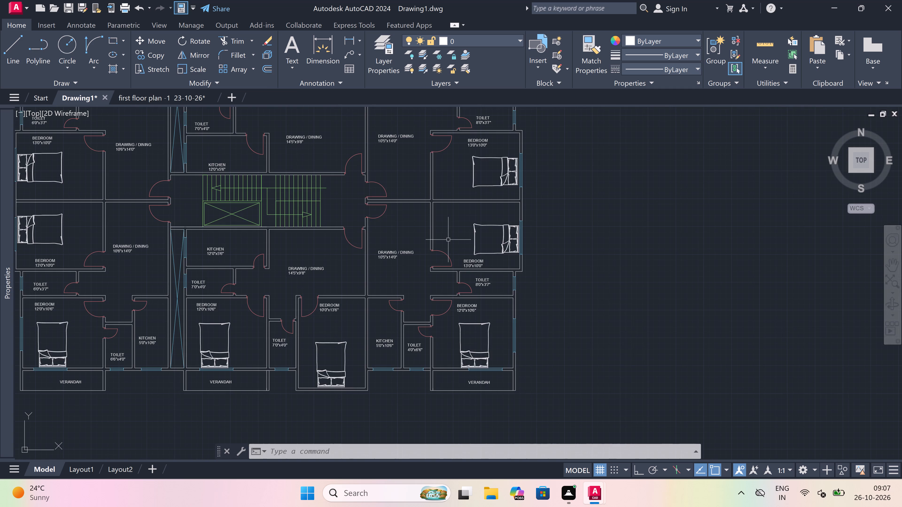
{"action": "scroll", "coordinate": [448, 240], "scroll_direction": "down", "scroll_amount": 3}
{"action": "scroll", "coordinate": [206, 224], "scroll_direction": "up", "scroll_amount": 1}
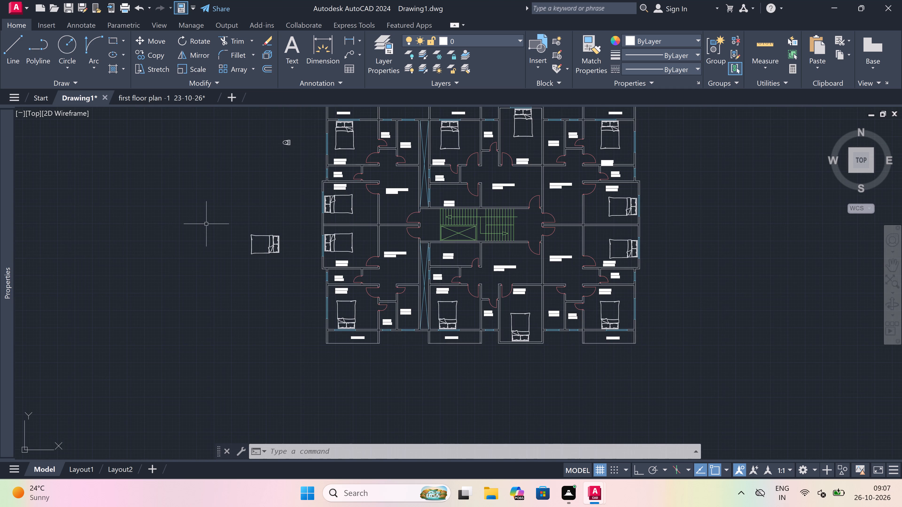
{"action": "left_click", "coordinate": [312, 227]}
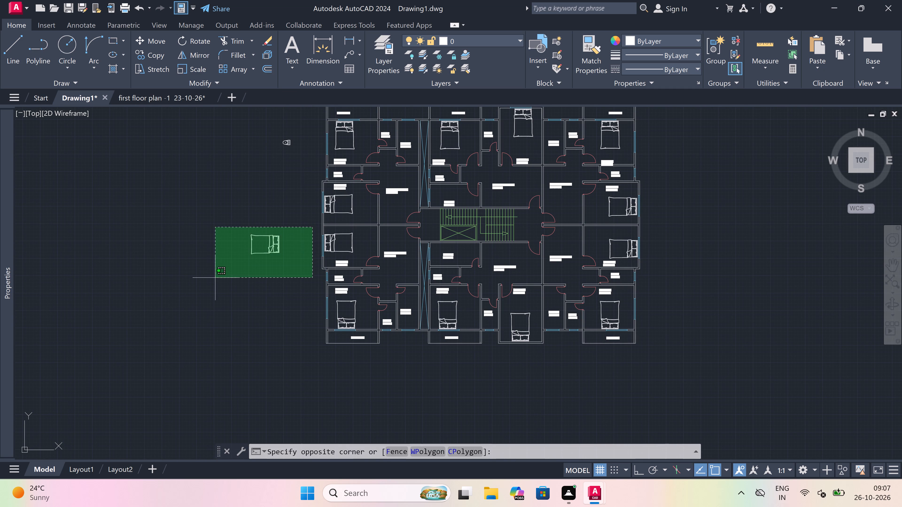
{"action": "left_click", "coordinate": [215, 277]}
{"action": "key", "text": "Delete"}
{"action": "scroll", "coordinate": [245, 230], "scroll_direction": "down", "scroll_amount": 2}
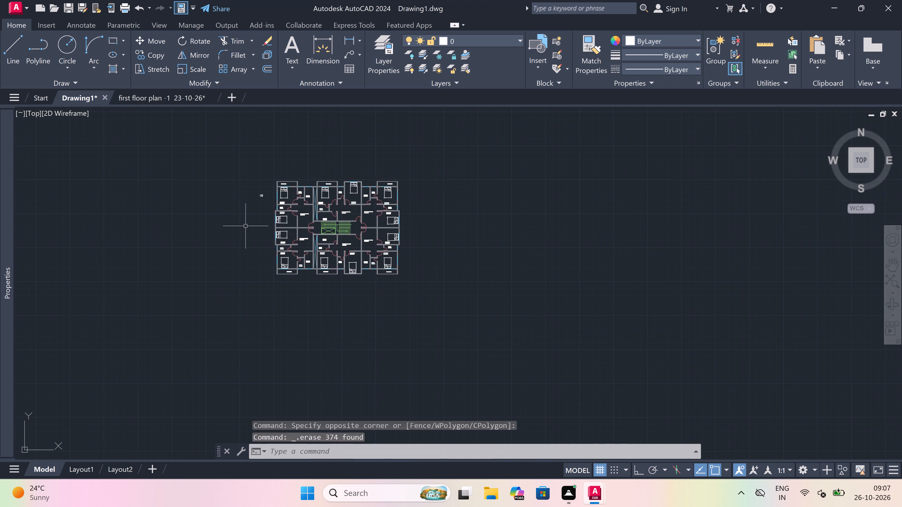
{"action": "scroll", "coordinate": [253, 218], "scroll_direction": "up", "scroll_amount": 2}
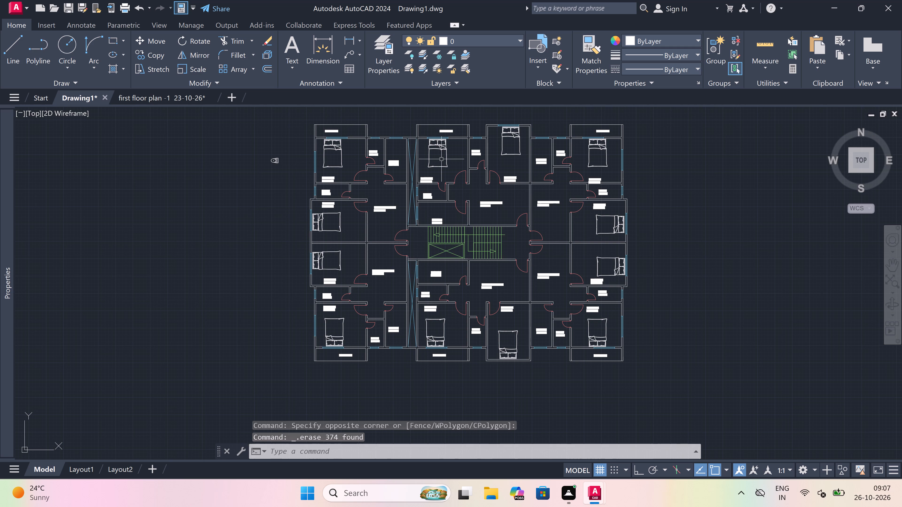
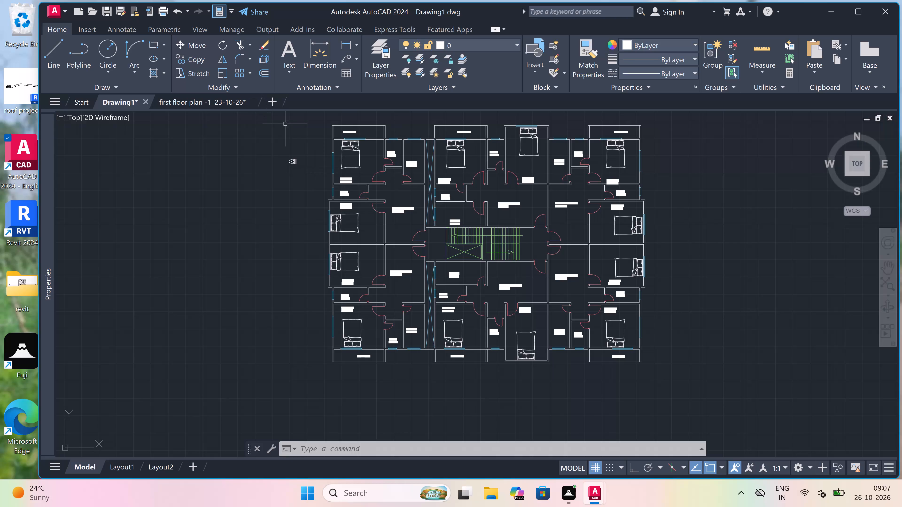
Delete the small spare toilet fixture lying outside the plan near its upper-left flat.
{"action": "left_click_drag", "start_coordinate": [300, 144], "coordinate": [296, 147]}
{"action": "left_click", "coordinate": [206, 281]}
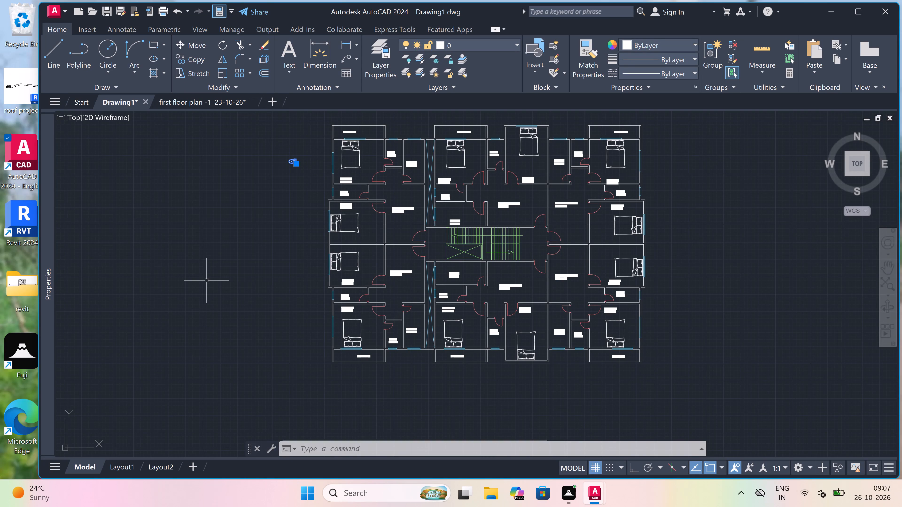
{"action": "key", "text": "Delete"}
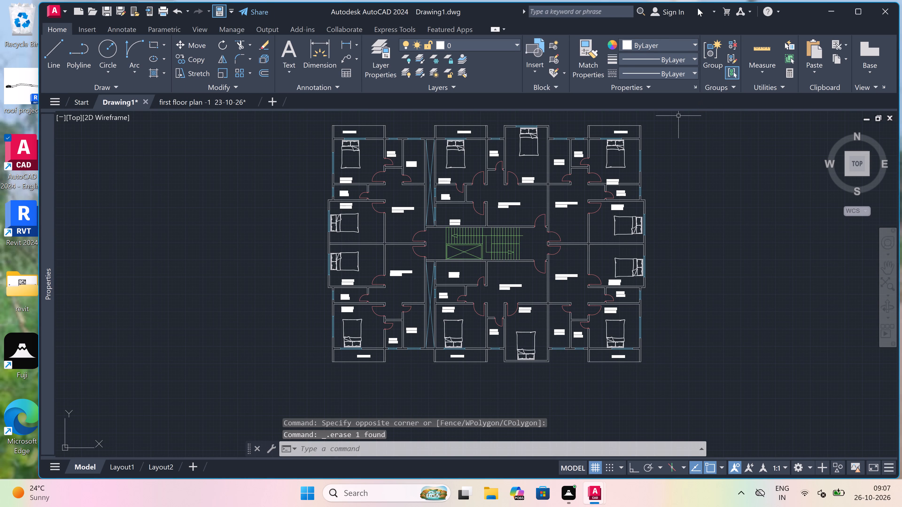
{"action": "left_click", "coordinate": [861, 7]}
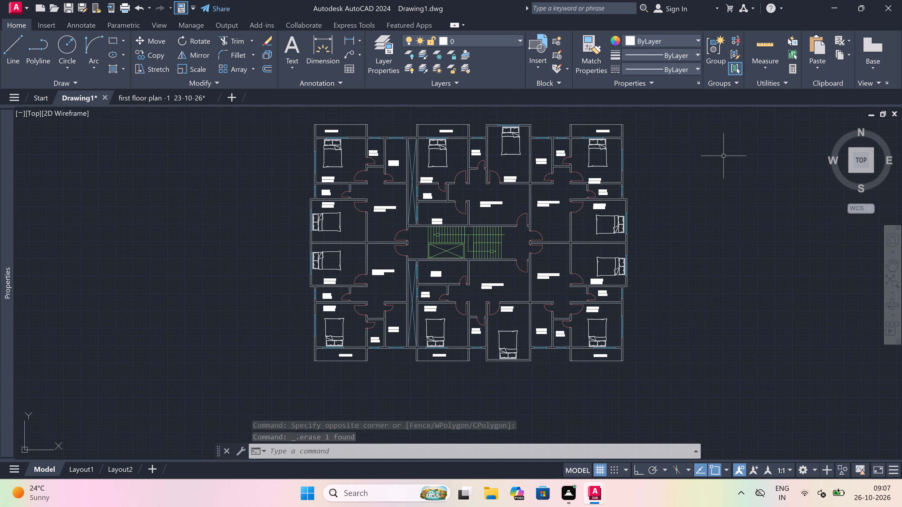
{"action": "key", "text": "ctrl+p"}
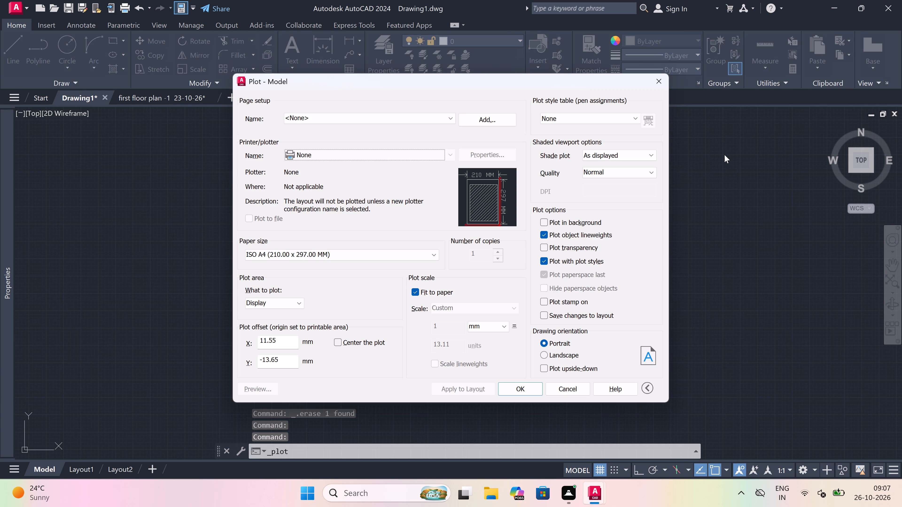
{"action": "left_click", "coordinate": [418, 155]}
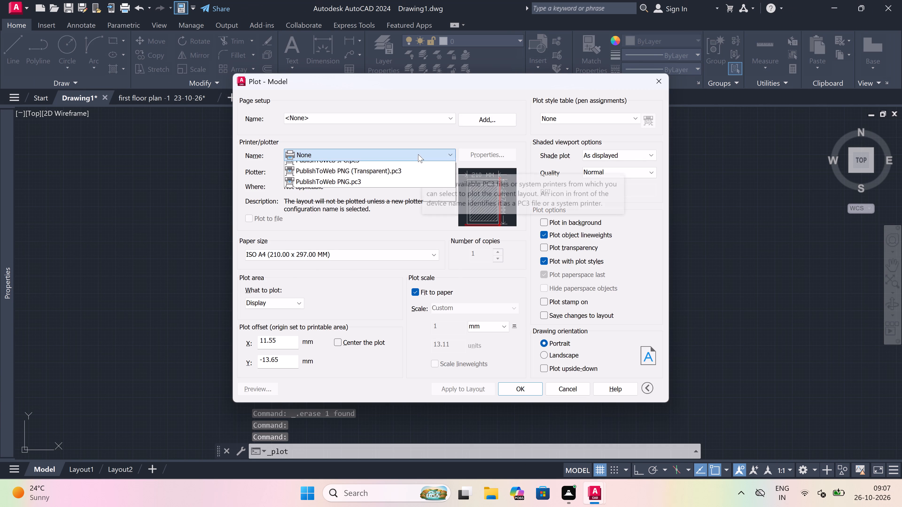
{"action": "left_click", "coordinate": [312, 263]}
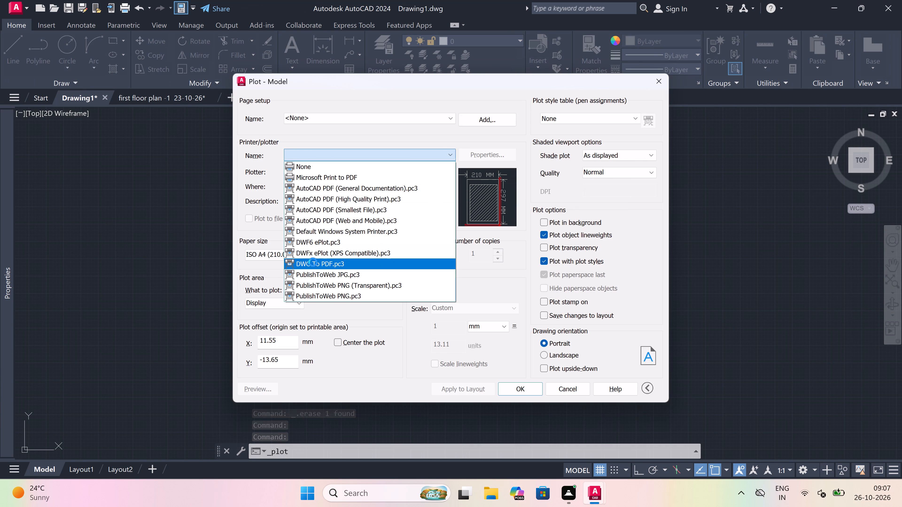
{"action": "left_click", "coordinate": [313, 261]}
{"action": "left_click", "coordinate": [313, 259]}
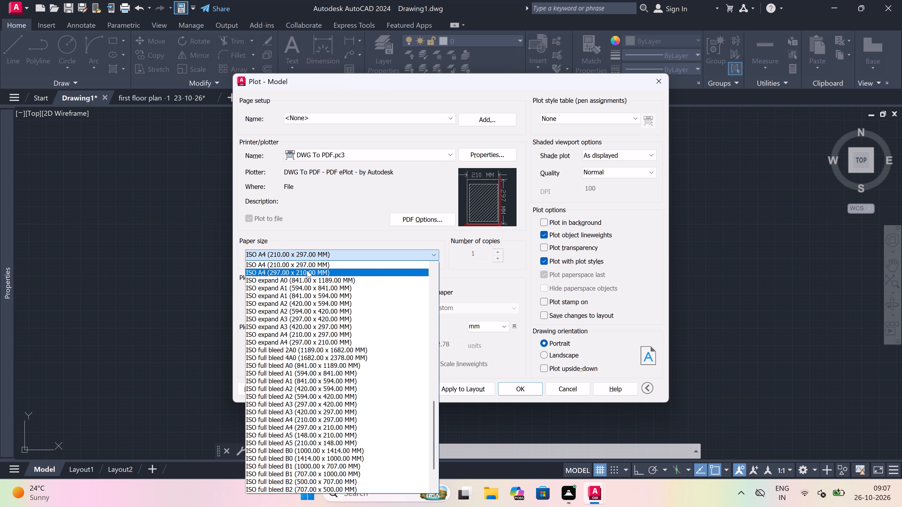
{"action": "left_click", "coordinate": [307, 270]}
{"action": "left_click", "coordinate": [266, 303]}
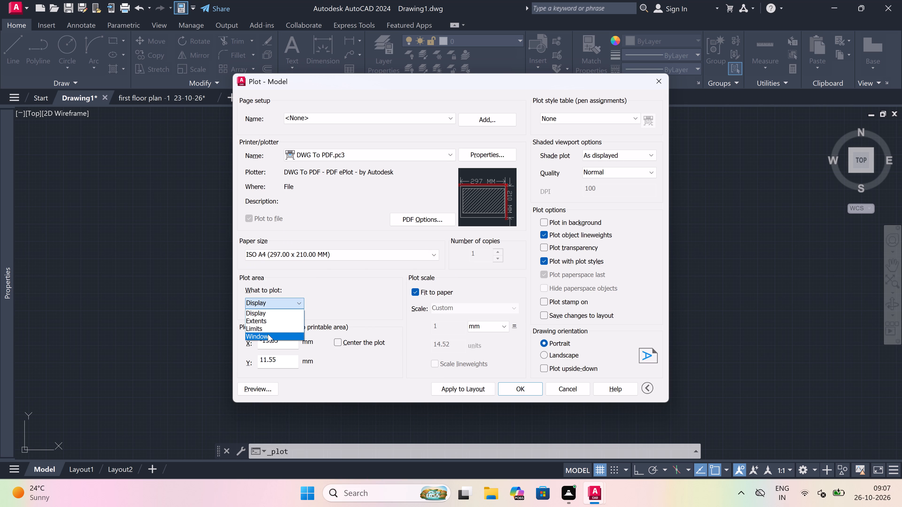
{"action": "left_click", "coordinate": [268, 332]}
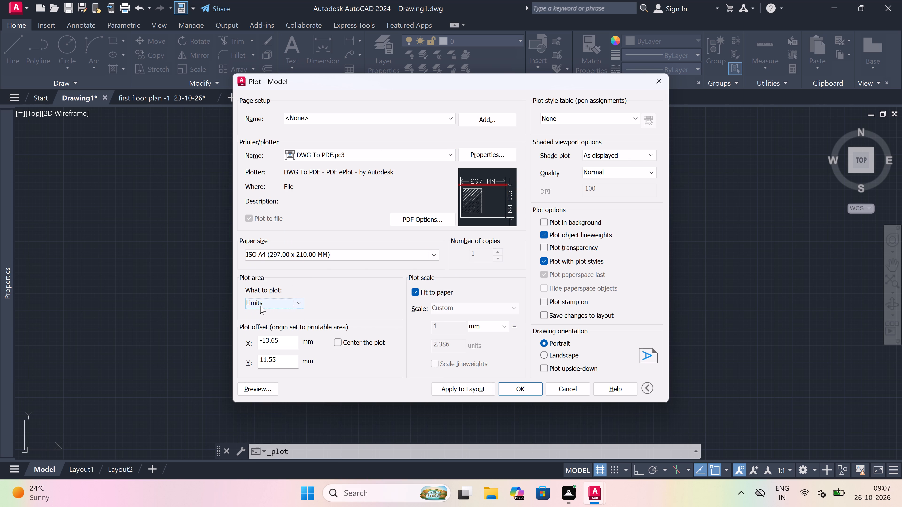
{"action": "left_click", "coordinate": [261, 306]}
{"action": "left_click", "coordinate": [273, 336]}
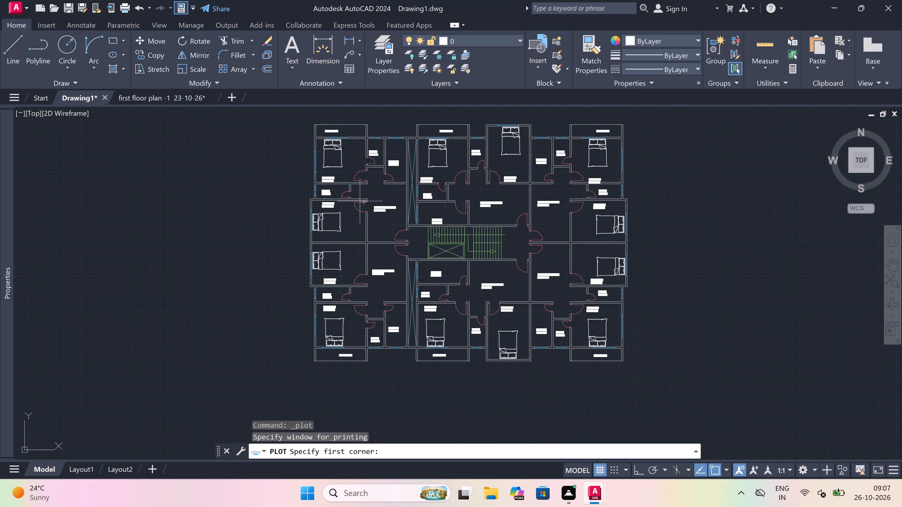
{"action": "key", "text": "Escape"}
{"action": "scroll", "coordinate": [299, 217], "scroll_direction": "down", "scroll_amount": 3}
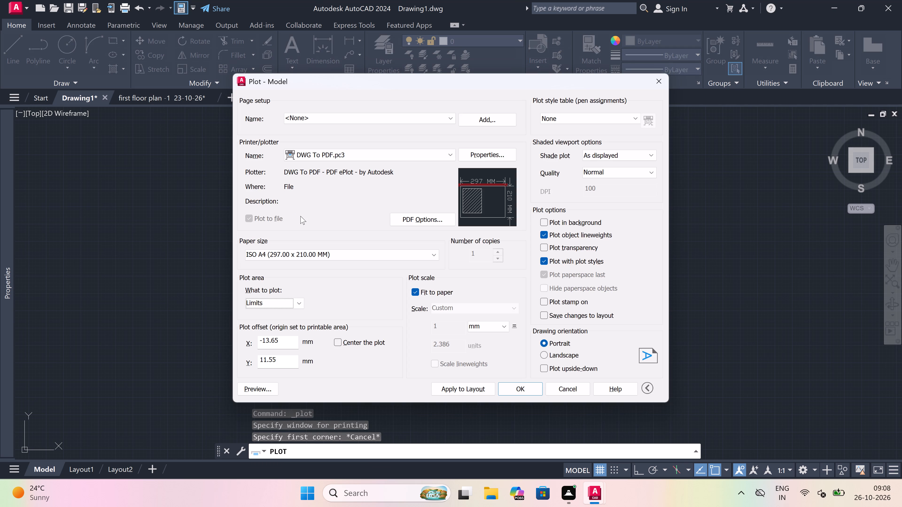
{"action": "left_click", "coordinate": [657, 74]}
Draw a rectangular border around the whole floor plan, leaving a margin on all sides.
{"action": "scroll", "coordinate": [518, 230], "scroll_direction": "down", "scroll_amount": 3}
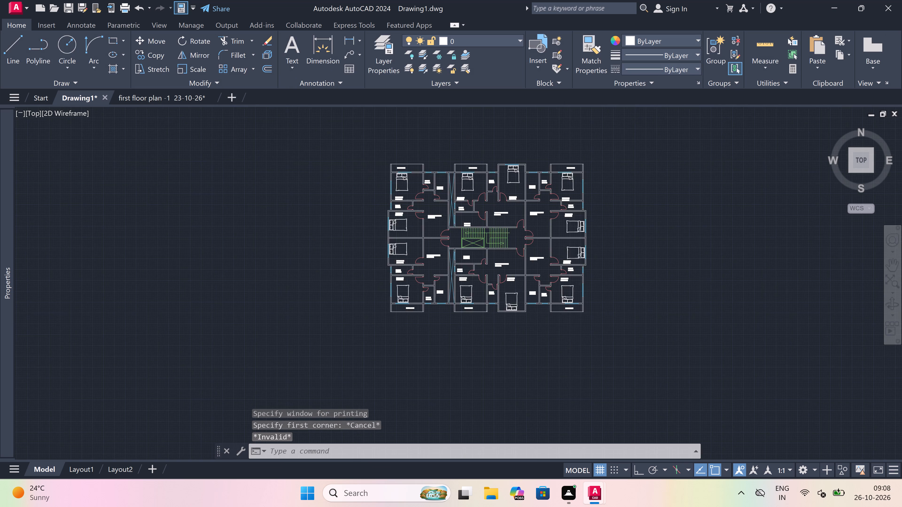
{"action": "scroll", "coordinate": [518, 230], "scroll_direction": "up", "scroll_amount": 2}
{"action": "key", "text": "r"}
{"action": "type", "text": "ec"}
{"action": "key", "text": "space"}
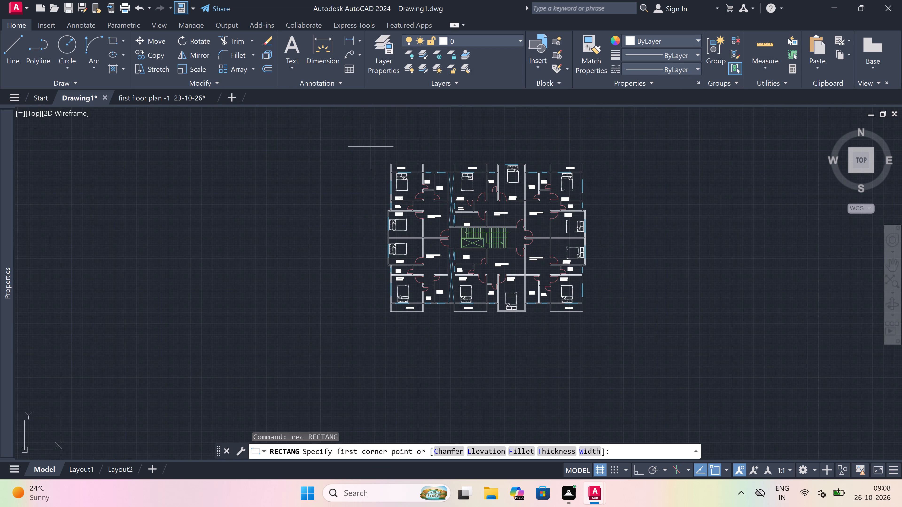
{"action": "left_click_drag", "start_coordinate": [372, 145], "coordinate": [382, 151]}
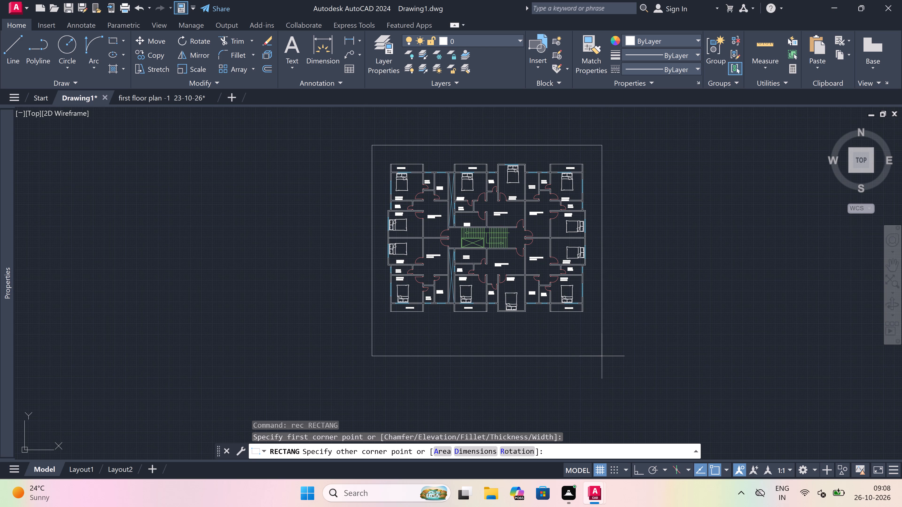
{"action": "left_click", "coordinate": [601, 345]}
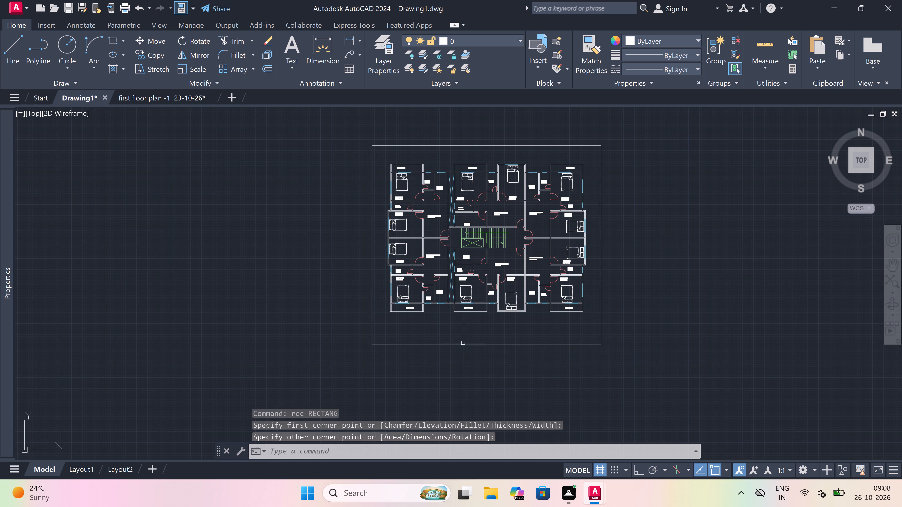
Add the multiline text title FIRST FLOOR PLAN below the plan's lower verandahs, inside the border.
{"action": "scroll", "coordinate": [441, 334], "scroll_direction": "up", "scroll_amount": 3}
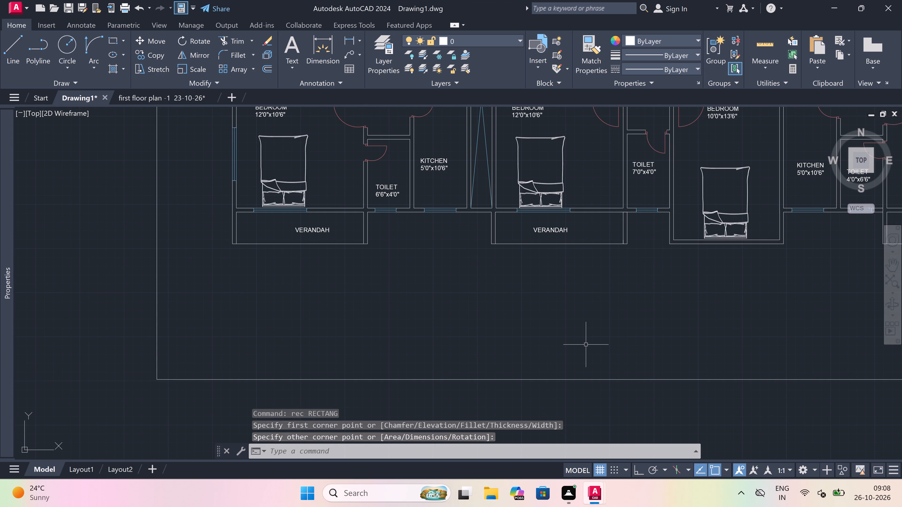
{"action": "type", "text": "mt"}
{"action": "key", "text": "space"}
{"action": "scroll", "coordinate": [462, 310], "scroll_direction": "down", "scroll_amount": 2}
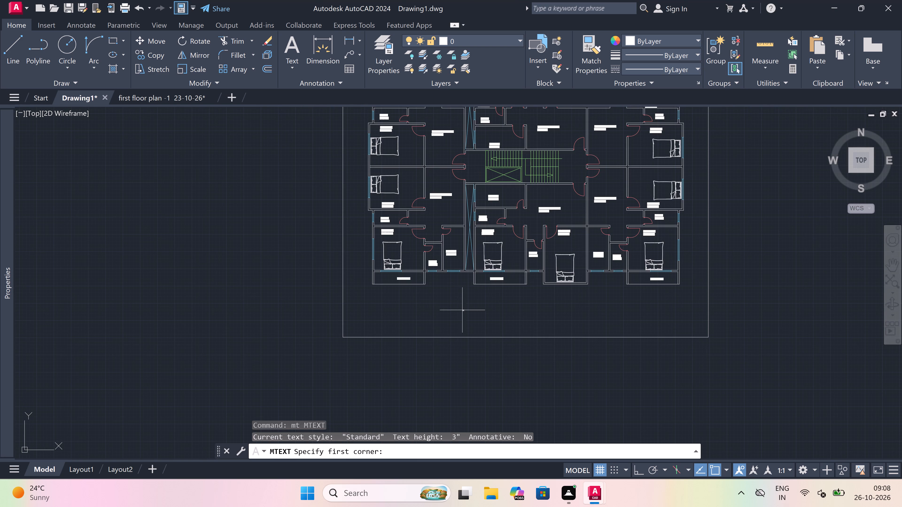
{"action": "left_click_drag", "start_coordinate": [420, 306], "coordinate": [452, 314]}
{"action": "left_click", "coordinate": [786, 341]}
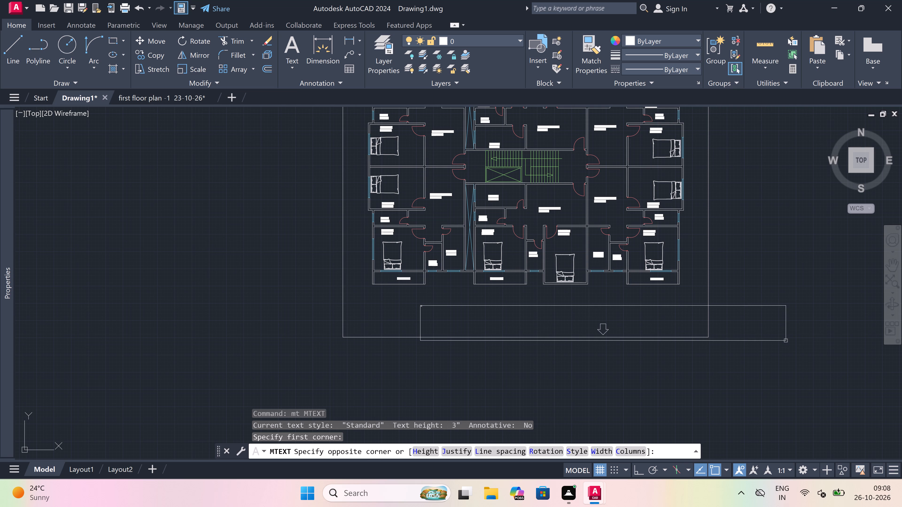
{"action": "scroll", "coordinate": [624, 329], "scroll_direction": "up", "scroll_amount": 3}
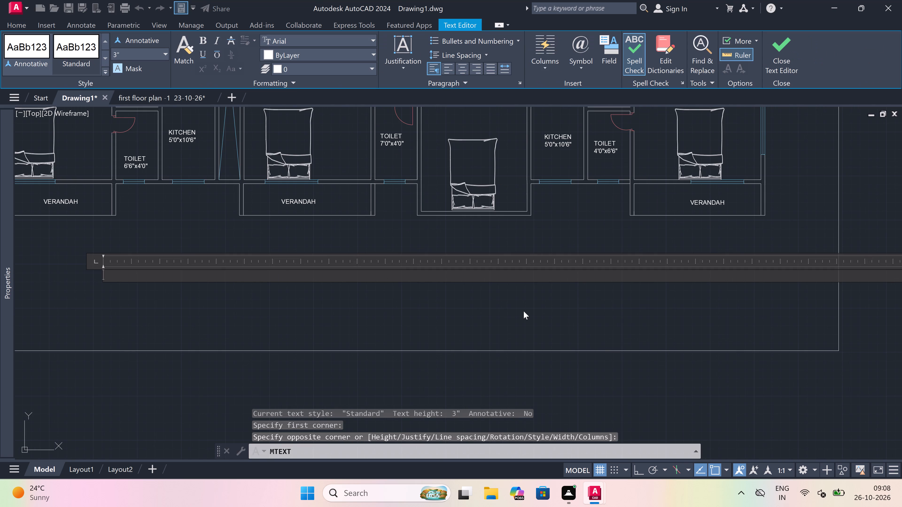
{"action": "type", "text": "FIRST FLOOR PLAN"}
{"action": "left_click", "coordinate": [346, 275]}
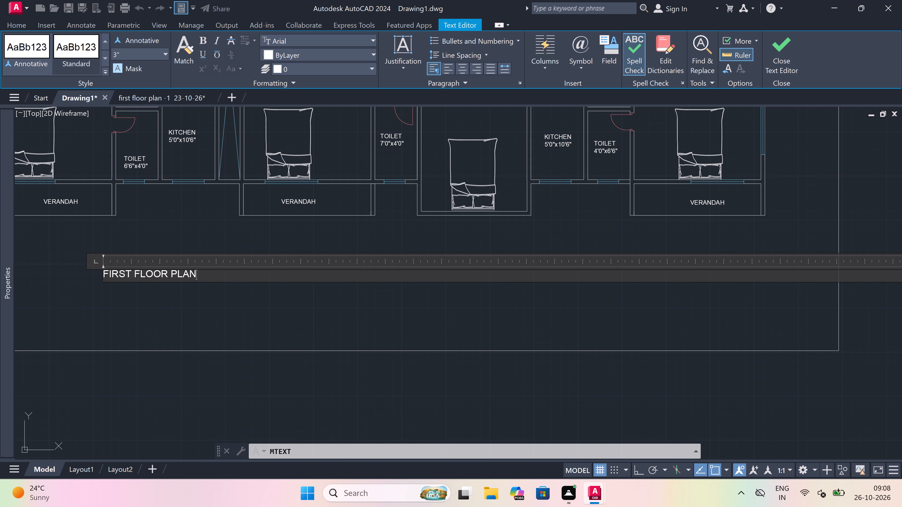
{"action": "left_click", "coordinate": [329, 299]}
On layer line3 with Ortho on, draw a 5' window with end lines in the lower outer wall of BEDROOM 10'0"x13'6".
{"action": "scroll", "coordinate": [481, 196], "scroll_direction": "up", "scroll_amount": 3}
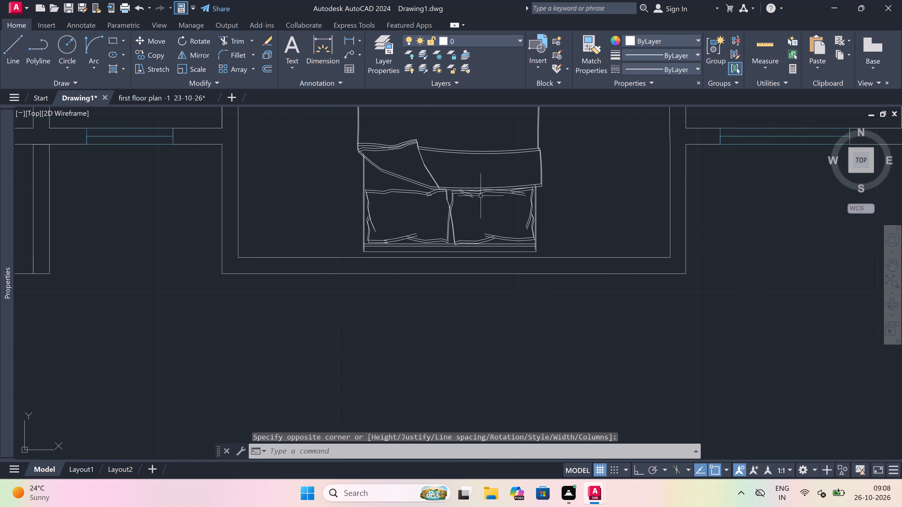
{"action": "left_click", "coordinate": [488, 37]}
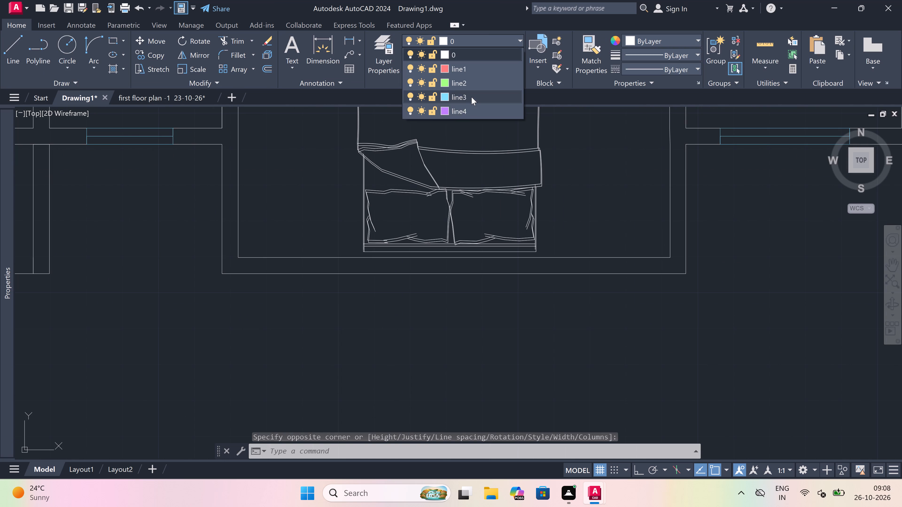
{"action": "left_click", "coordinate": [472, 96]}
{"action": "key", "text": "l"}
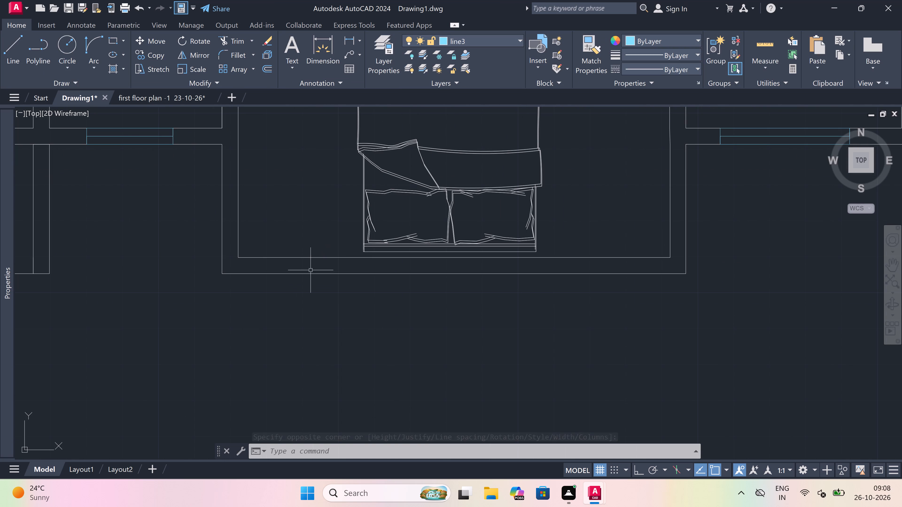
{"action": "key", "text": "space"}
{"action": "left_click", "coordinate": [312, 260]}
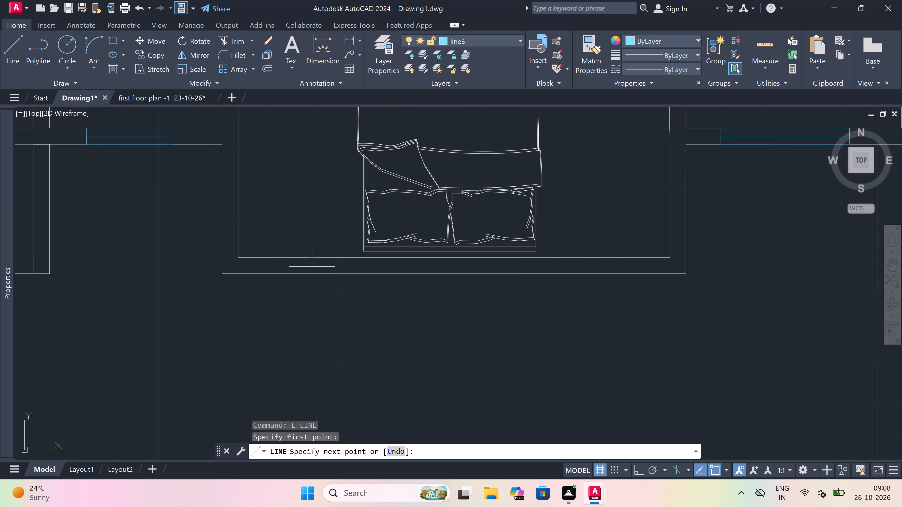
{"action": "left_click_drag", "start_coordinate": [314, 270], "coordinate": [316, 269]}
{"action": "left_click", "coordinate": [317, 262]}
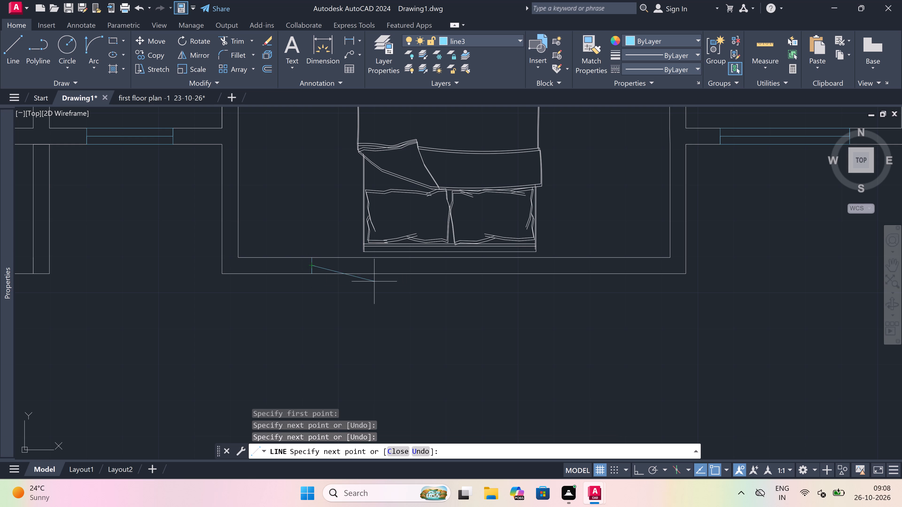
{"action": "key", "text": "F8"}
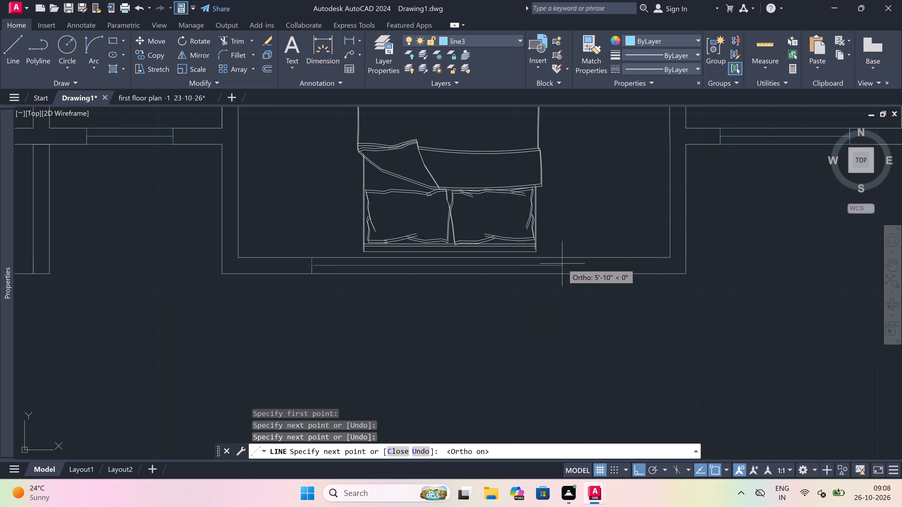
{"action": "type", "text": "5'"}
{"action": "key", "text": "space"}
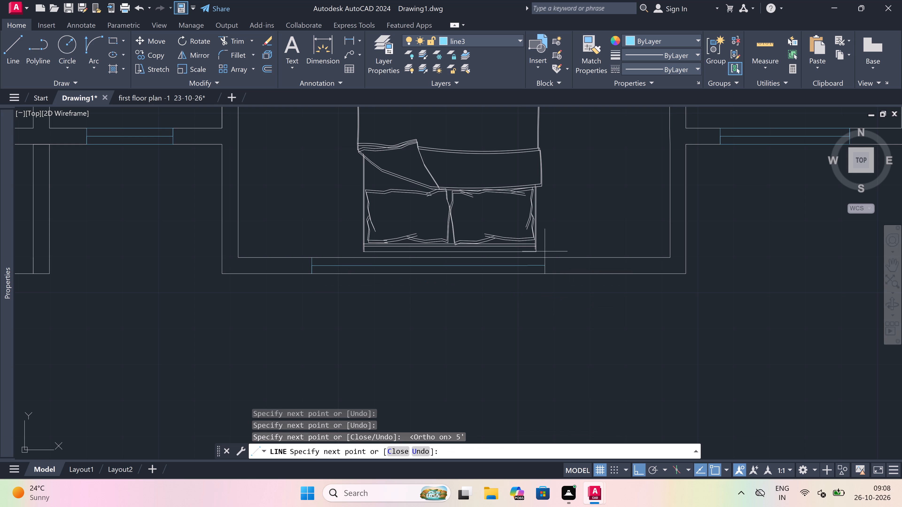
{"action": "scroll", "coordinate": [540, 253], "scroll_direction": "up", "scroll_amount": 4}
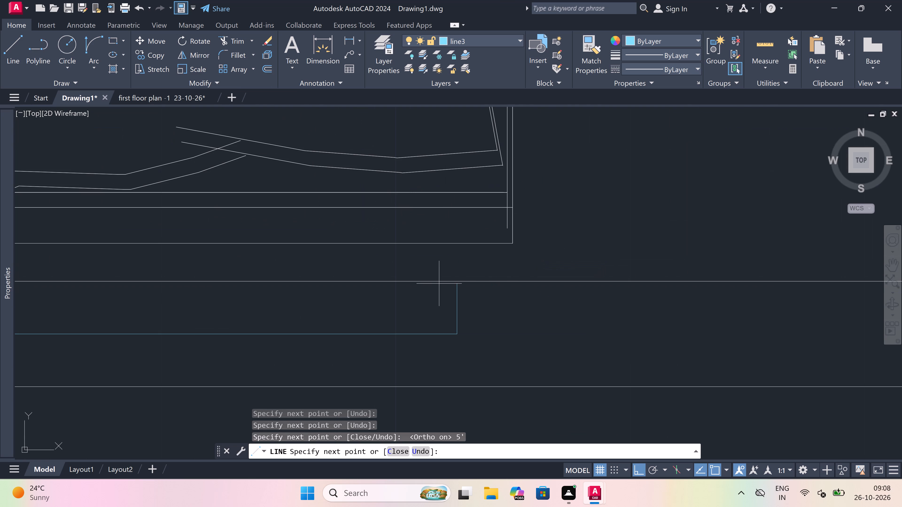
{"action": "left_click", "coordinate": [454, 284]}
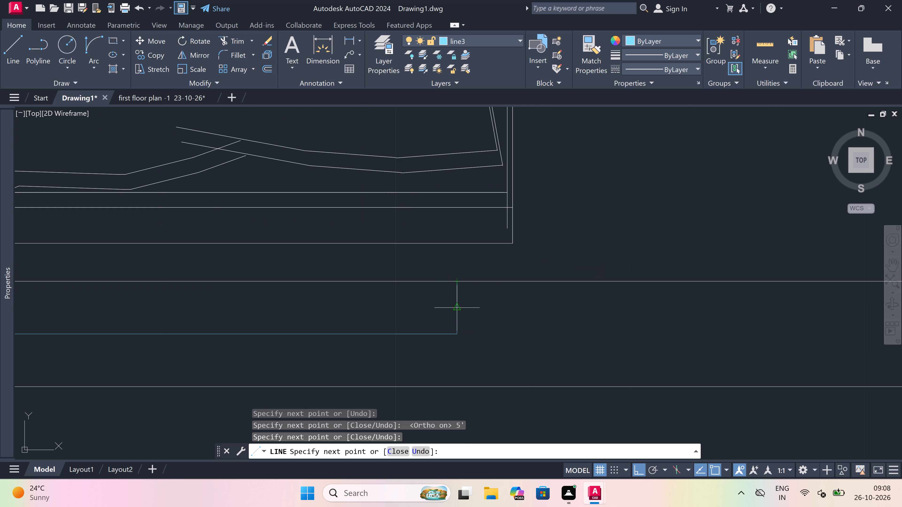
{"action": "left_click_drag", "start_coordinate": [456, 387], "coordinate": [464, 379]}
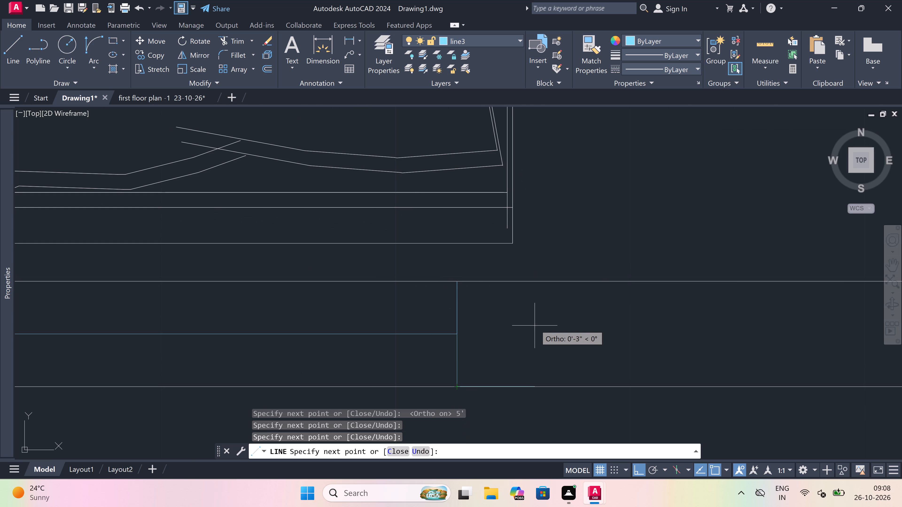
{"action": "key", "text": "Escape"}
Trim both wall lines between the new window's end lines to open the wall.
{"action": "scroll", "coordinate": [536, 323], "scroll_direction": "down", "scroll_amount": 4}
{"action": "scroll", "coordinate": [418, 325], "scroll_direction": "up", "scroll_amount": 1}
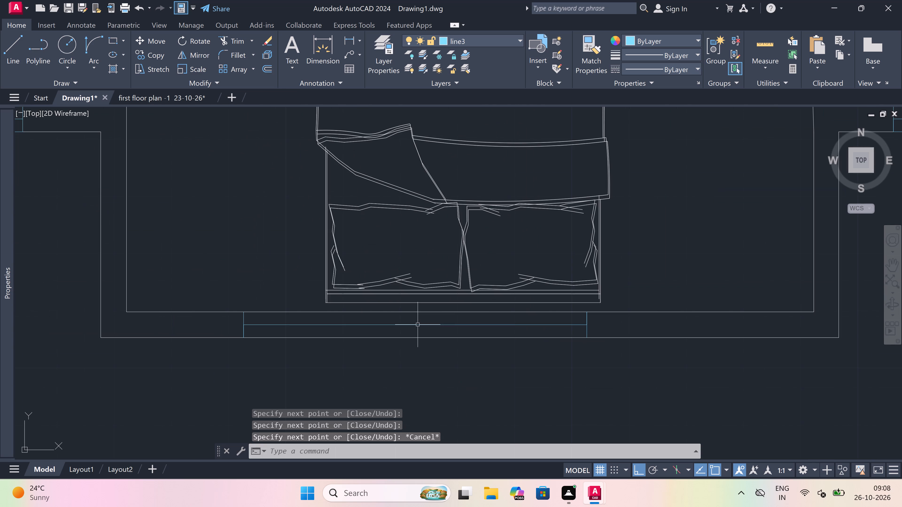
{"action": "type", "text": "TR"}
{"action": "key", "text": "space"}
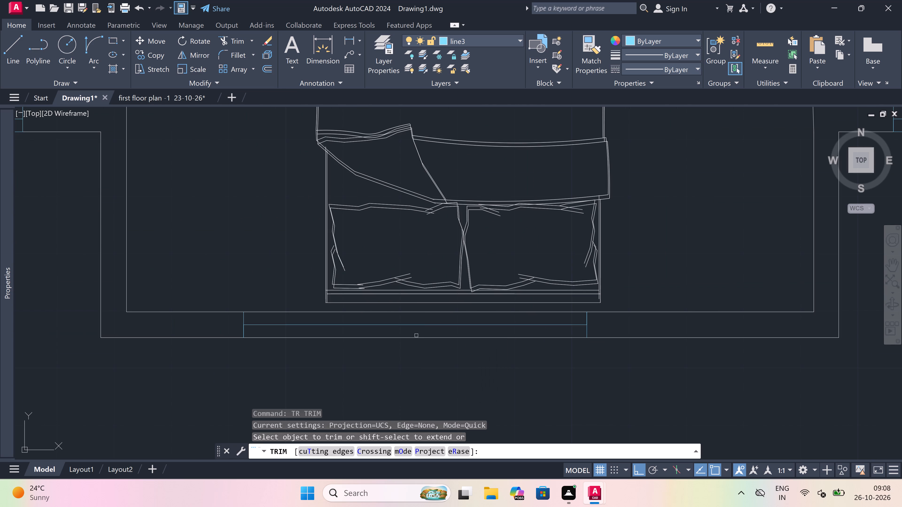
{"action": "left_click", "coordinate": [416, 334]}
{"action": "left_click", "coordinate": [403, 349]}
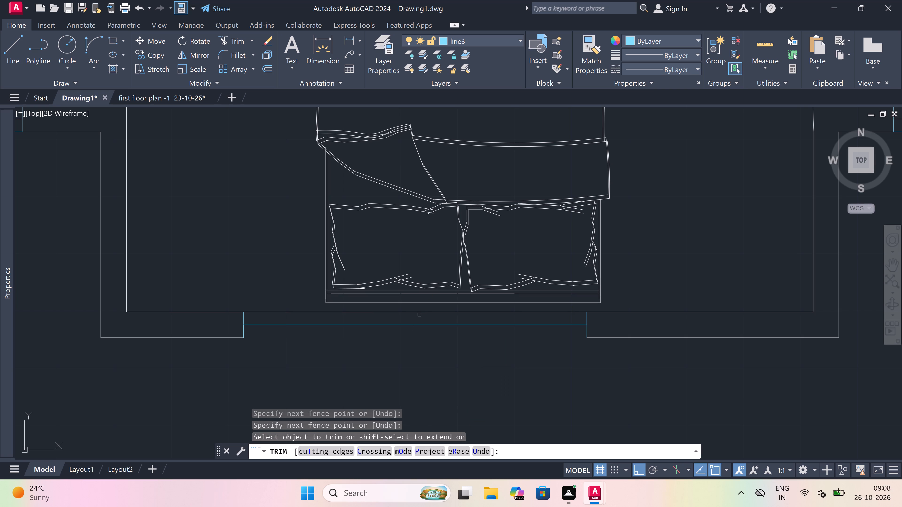
{"action": "left_click", "coordinate": [419, 312]}
{"action": "key", "text": "Escape"}
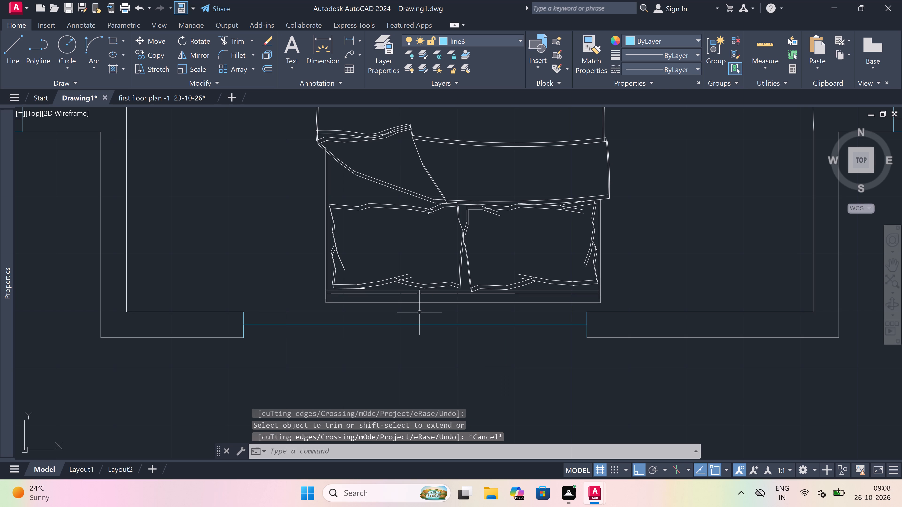
Draw two lines closing the new window along the inner and outer wall faces, between its end lines.
{"action": "key", "text": "l"}
{"action": "key", "text": "space"}
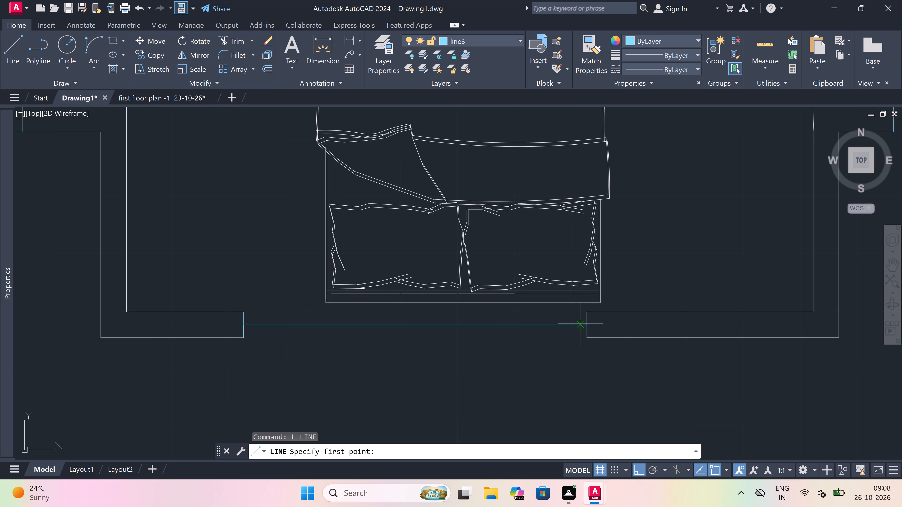
{"action": "left_click_drag", "start_coordinate": [588, 310], "coordinate": [577, 311]}
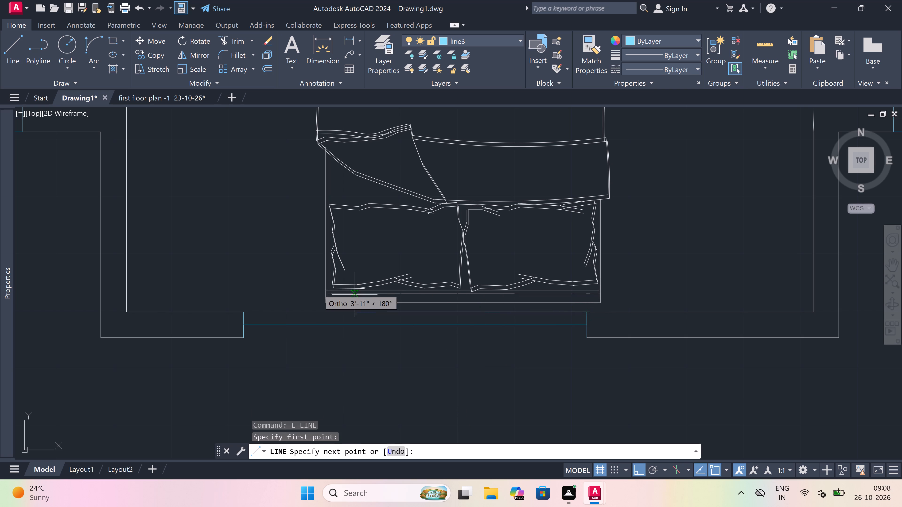
{"action": "left_click", "coordinate": [243, 306]}
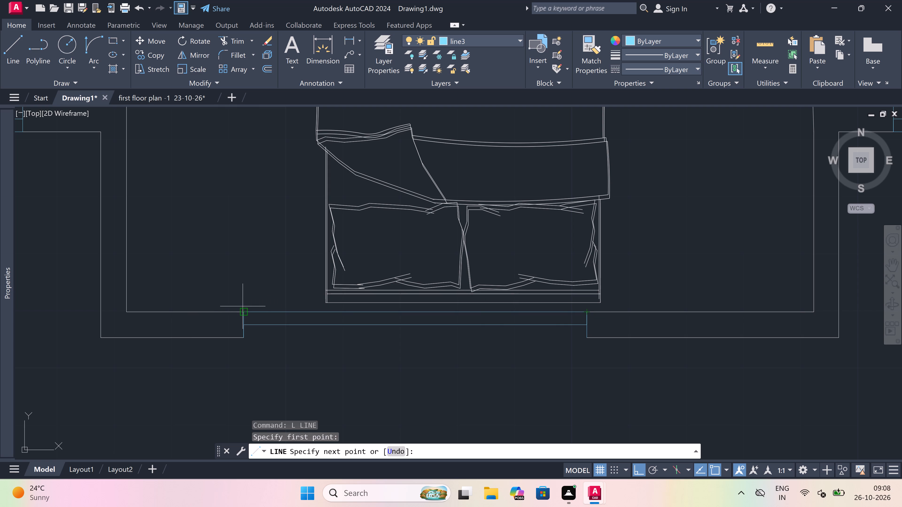
{"action": "key", "text": "Escape"}
{"action": "key", "text": "space"}
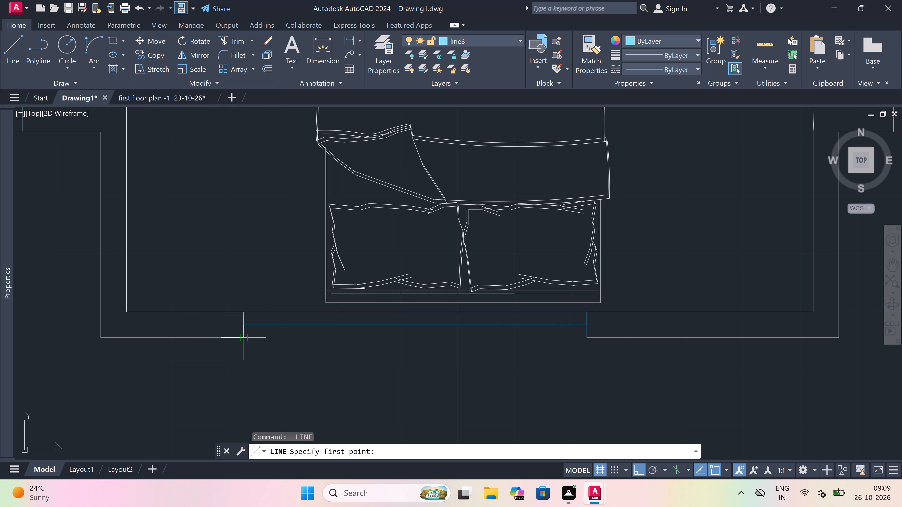
{"action": "left_click_drag", "start_coordinate": [243, 336], "coordinate": [250, 336]}
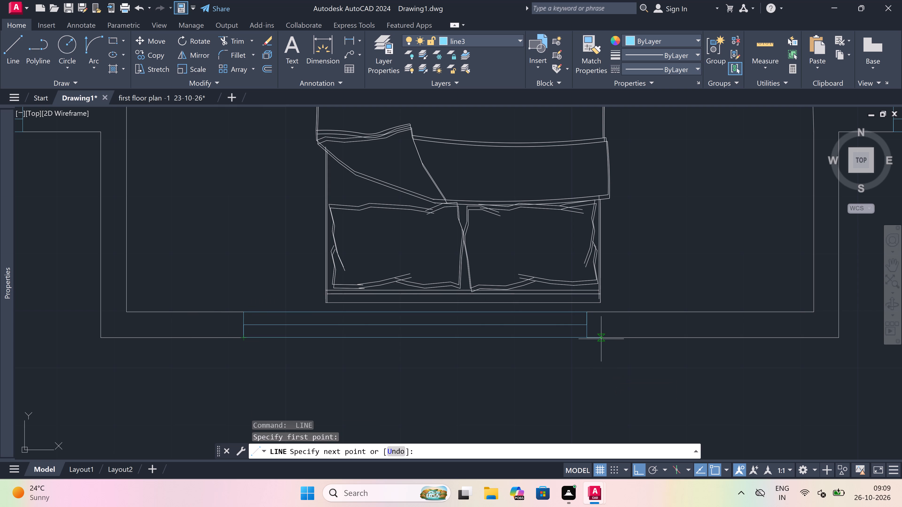
{"action": "left_click", "coordinate": [583, 334]}
{"action": "key", "text": "Escape"}
Set the text height of the FIRST FLOOR PLAN title to 1.5'.
{"action": "scroll", "coordinate": [554, 323], "scroll_direction": "down", "scroll_amount": 8}
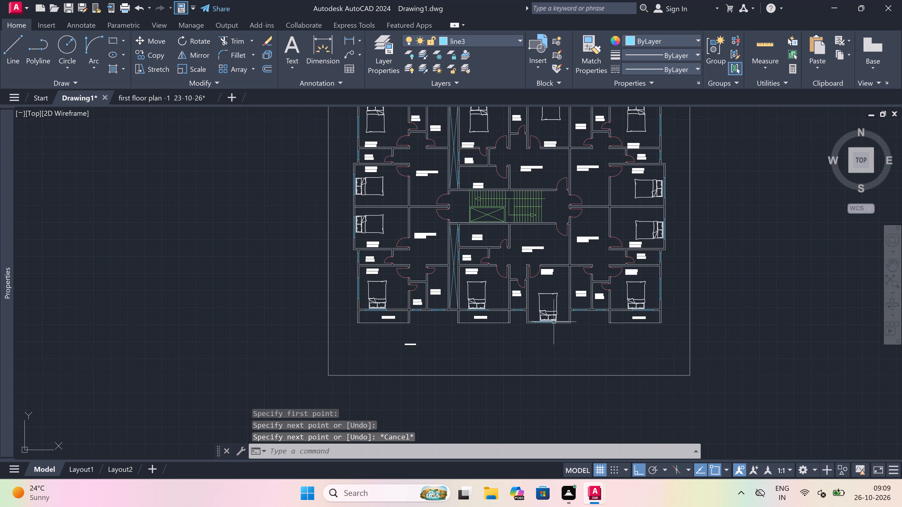
{"action": "scroll", "coordinate": [439, 352], "scroll_direction": "up", "scroll_amount": 2}
{"action": "left_click_drag", "start_coordinate": [431, 325], "coordinate": [428, 324]}
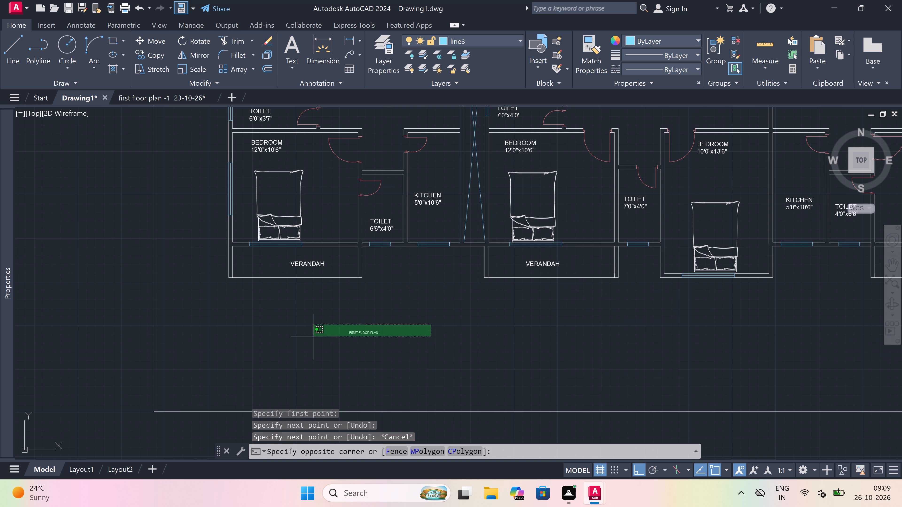
{"action": "left_click", "coordinate": [313, 336]}
{"action": "right_click", "coordinate": [312, 336]}
{"action": "left_click", "coordinate": [337, 321]}
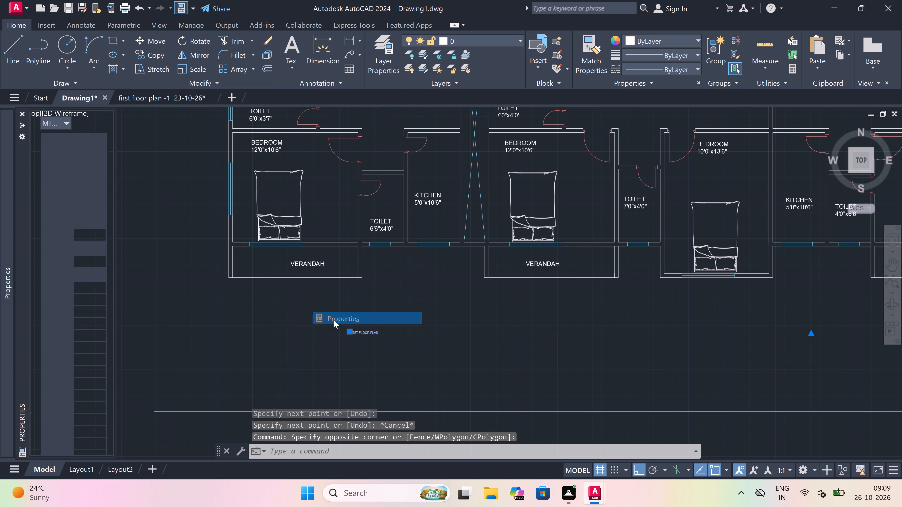
{"action": "left_click", "coordinate": [86, 343]}
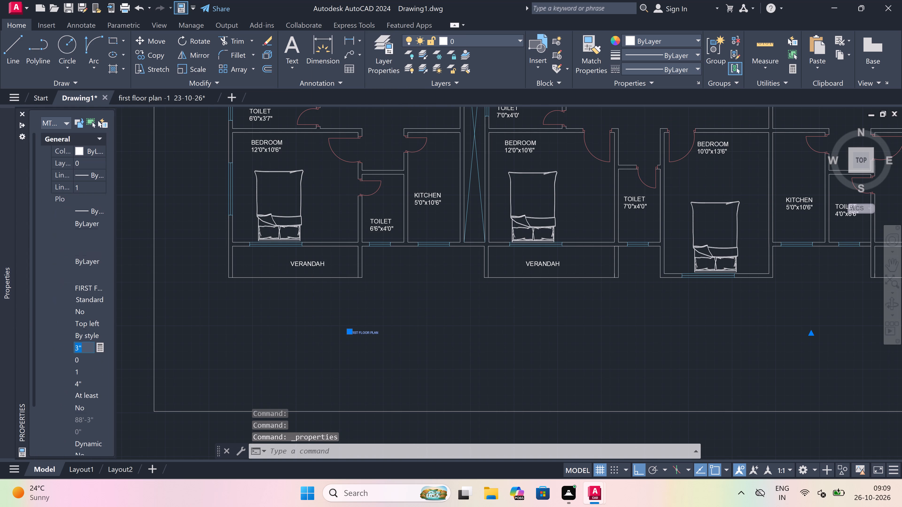
{"action": "key", "text": "BackSpace"}
{"action": "key", "text": "BackSpace"}
{"action": "type", "text": "1."}
{"action": "type", "text": "5'"}
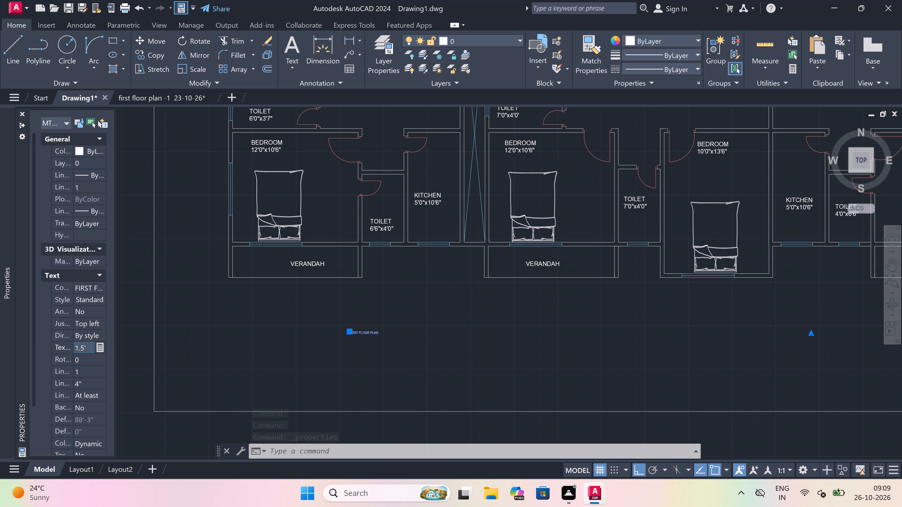
{"action": "left_click", "coordinate": [429, 344]}
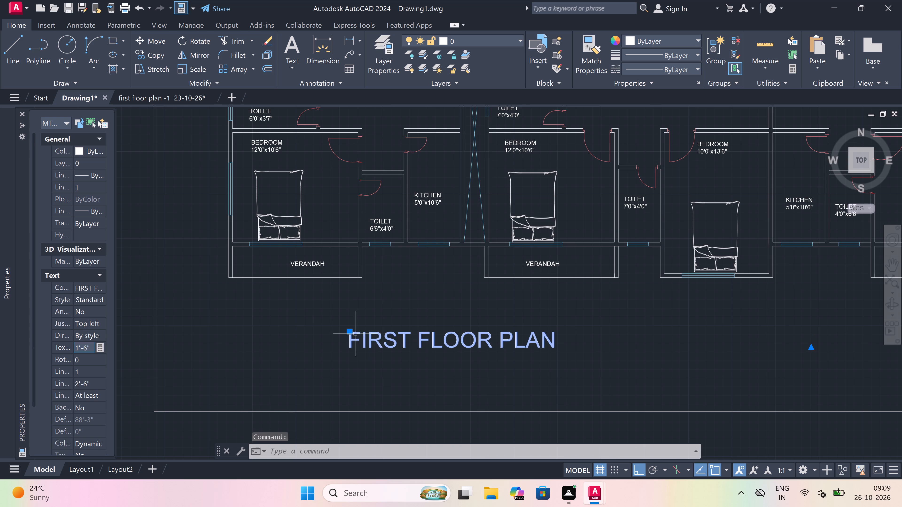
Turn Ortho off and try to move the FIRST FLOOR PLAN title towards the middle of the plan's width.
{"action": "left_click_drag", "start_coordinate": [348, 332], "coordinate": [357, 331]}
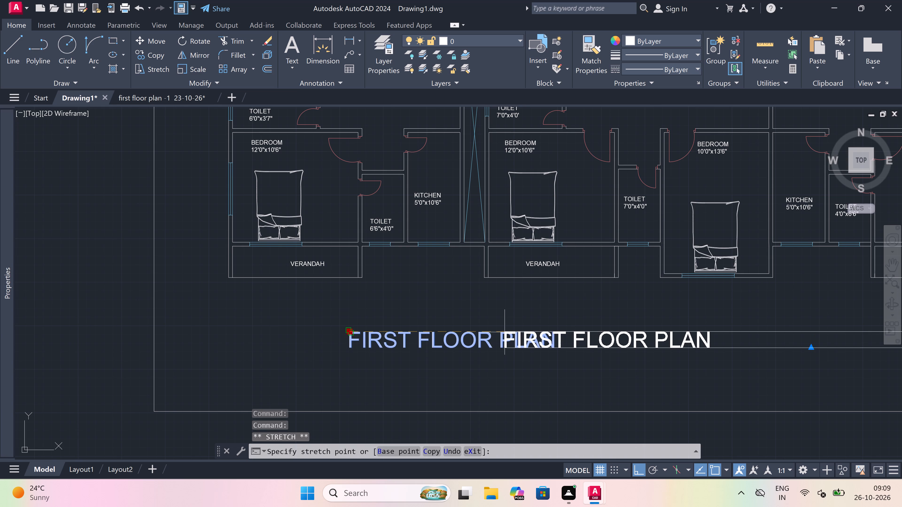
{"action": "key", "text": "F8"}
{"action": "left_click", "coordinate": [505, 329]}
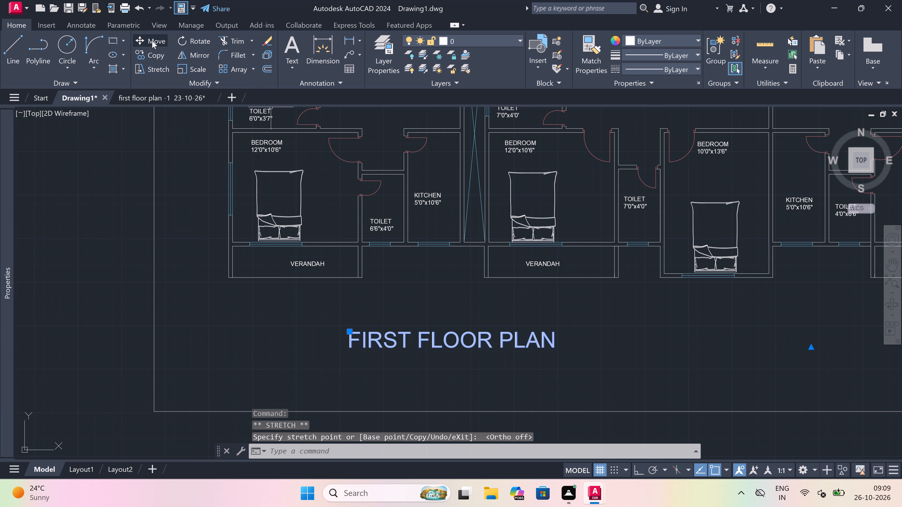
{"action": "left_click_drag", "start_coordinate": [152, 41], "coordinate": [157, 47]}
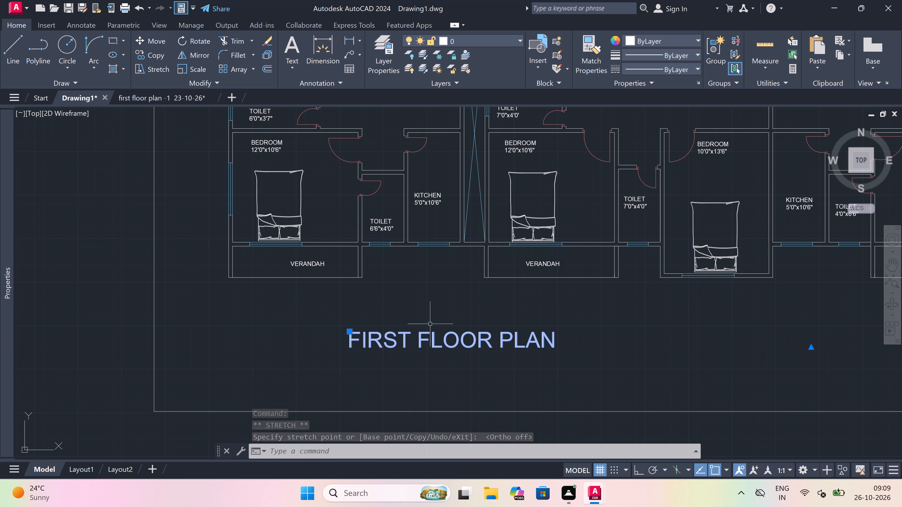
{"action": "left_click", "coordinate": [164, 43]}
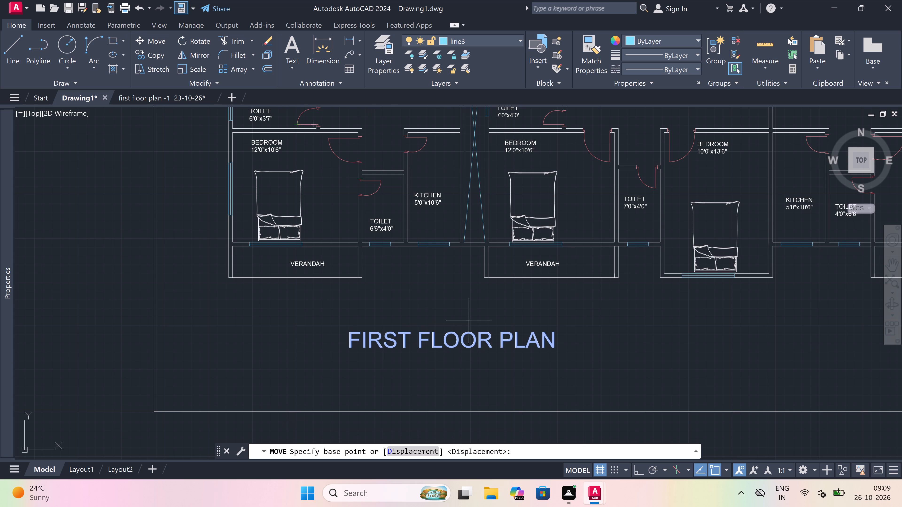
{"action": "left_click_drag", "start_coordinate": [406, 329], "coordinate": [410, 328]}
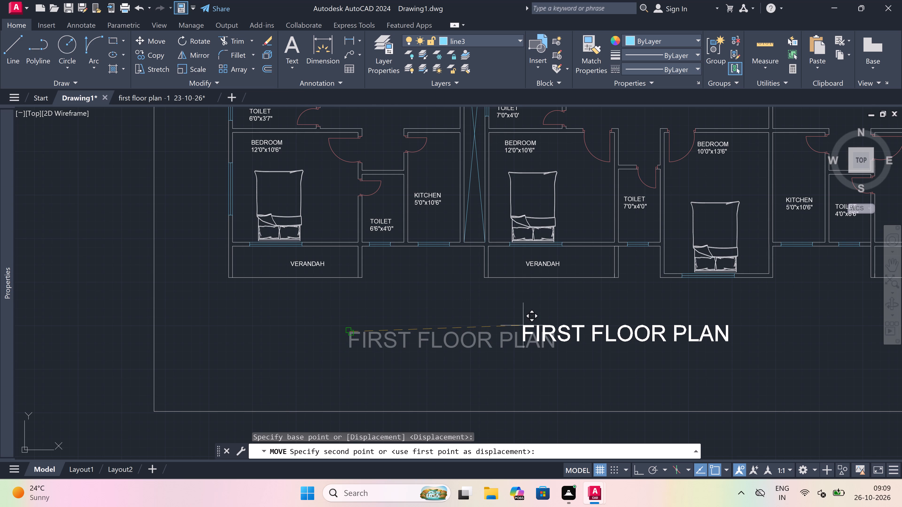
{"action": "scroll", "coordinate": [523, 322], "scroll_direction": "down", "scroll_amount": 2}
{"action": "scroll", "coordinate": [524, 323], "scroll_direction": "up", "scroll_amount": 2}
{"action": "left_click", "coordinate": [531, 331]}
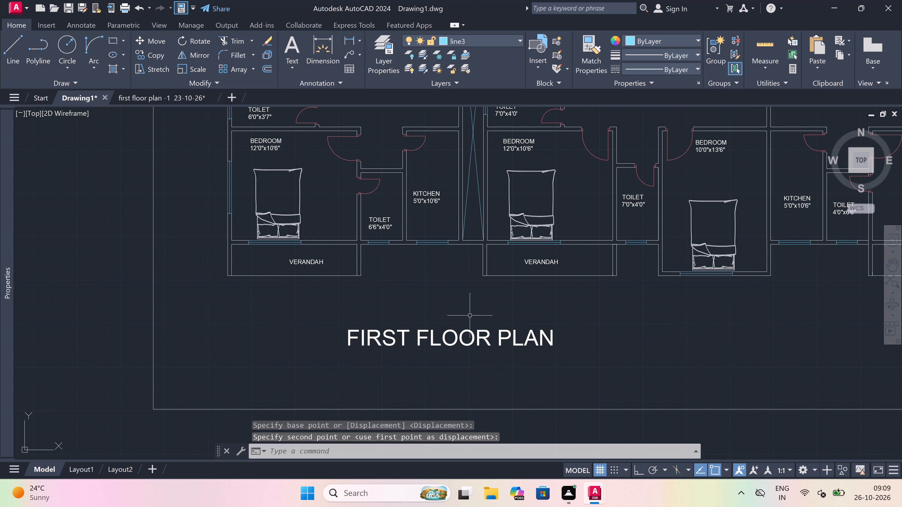
Move the FIRST FLOOR PLAN title horizontally so it sits centred below the plan, inside the border.
{"action": "left_click", "coordinate": [453, 325]}
{"action": "left_click", "coordinate": [340, 348]}
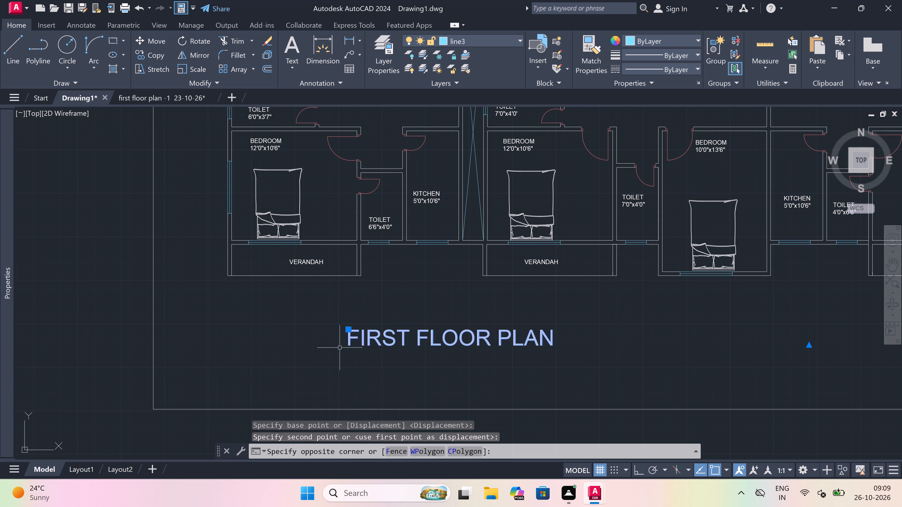
{"action": "left_click_drag", "start_coordinate": [152, 40], "coordinate": [237, 61]}
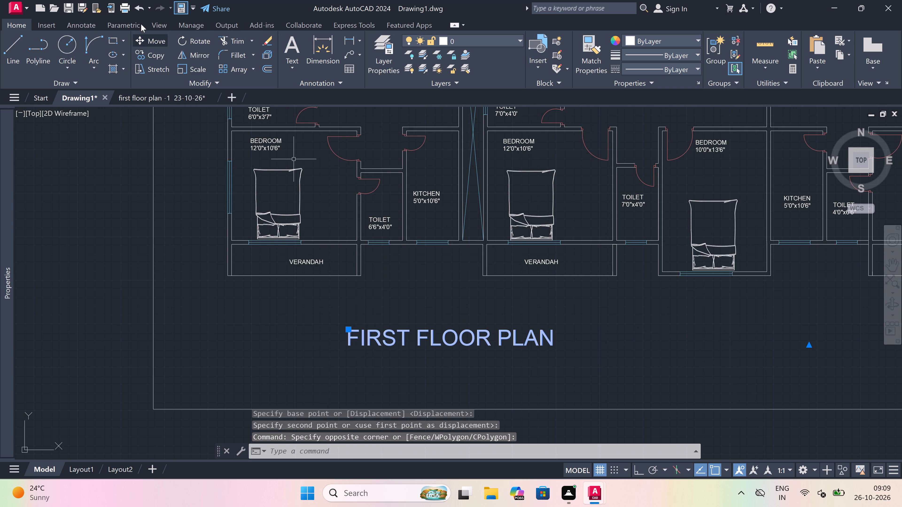
{"action": "left_click", "coordinate": [156, 38]}
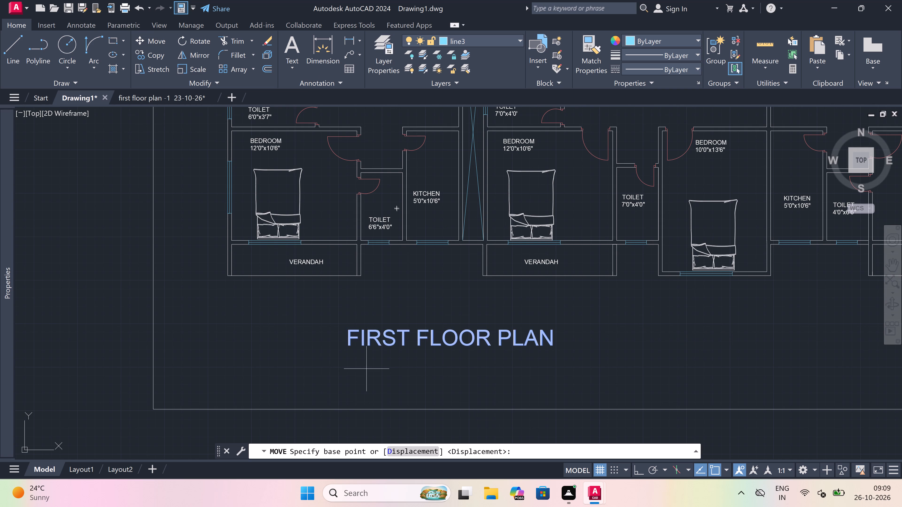
{"action": "left_click", "coordinate": [374, 347]}
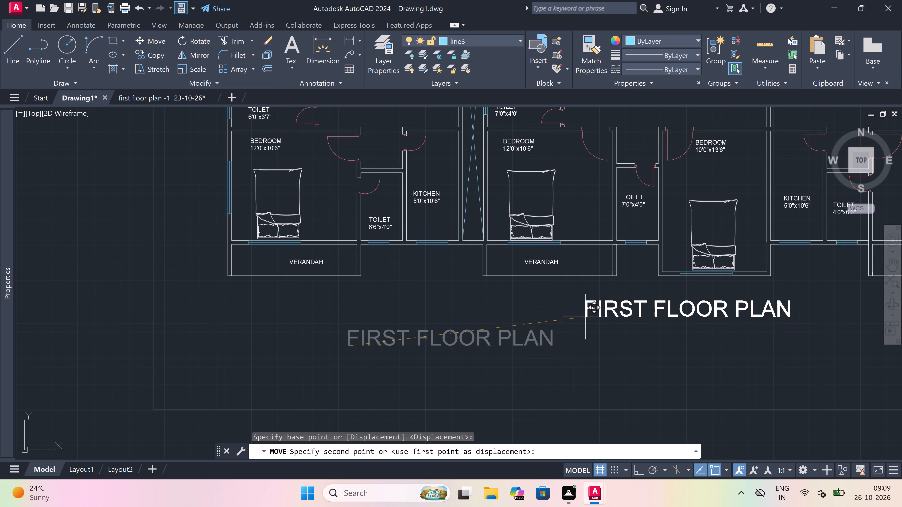
{"action": "left_click", "coordinate": [518, 343]}
Set up a plot with the DWG To PDF.pc3 plotter and ISO A4 (297.00 x 210.00 MM) paper.
{"action": "scroll", "coordinate": [451, 327], "scroll_direction": "down", "scroll_amount": 1}
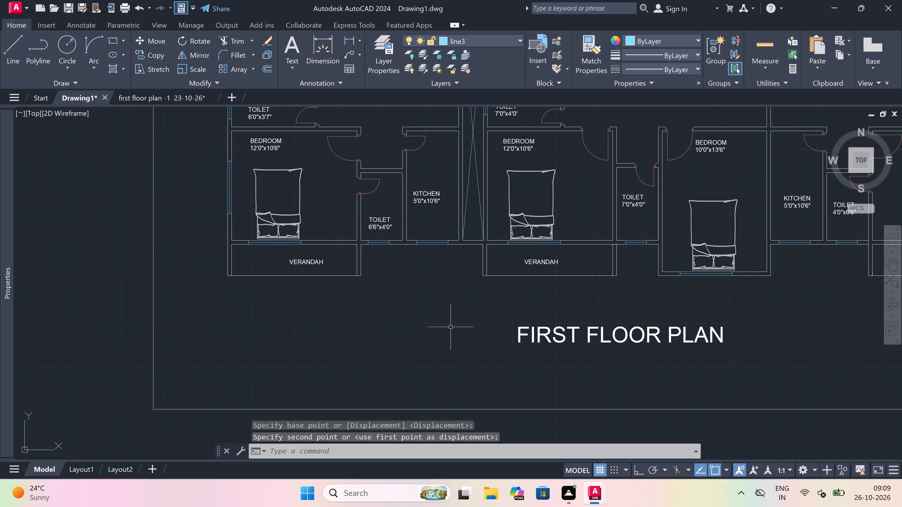
{"action": "scroll", "coordinate": [451, 327], "scroll_direction": "down", "scroll_amount": 2}
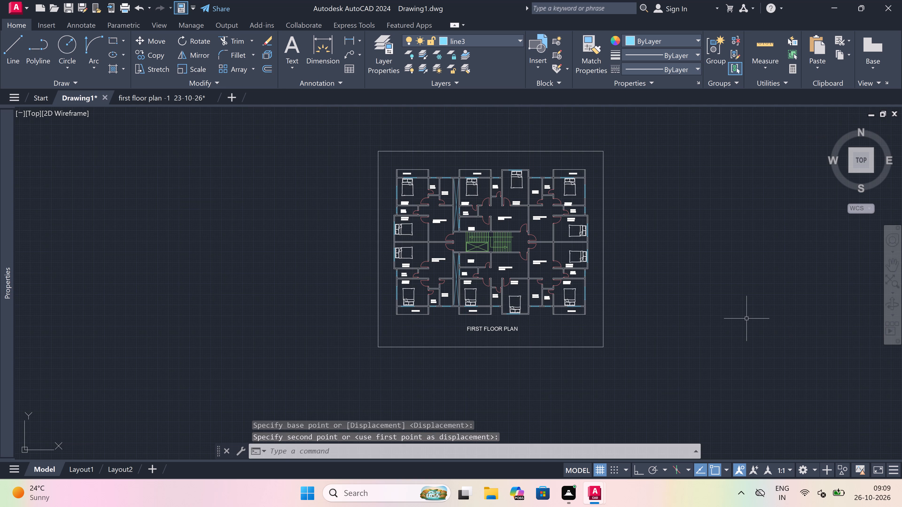
{"action": "key", "text": "ctrl+p"}
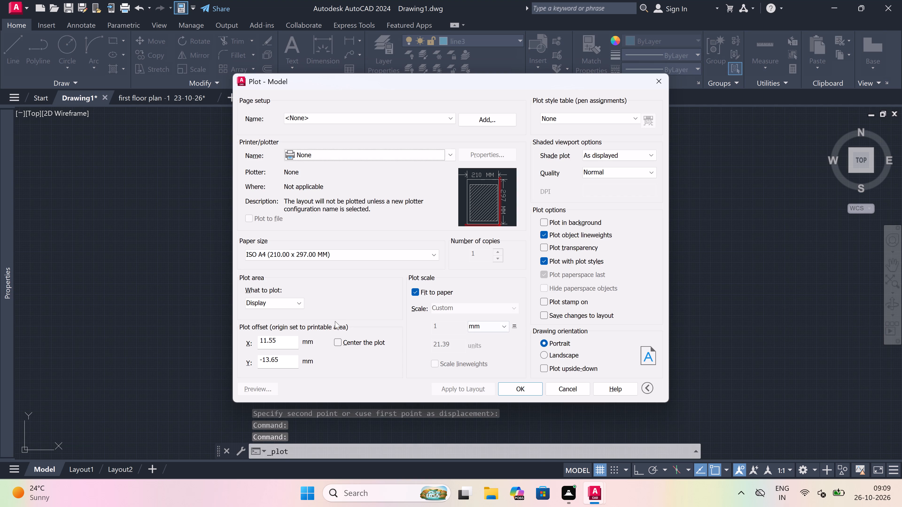
{"action": "left_click", "coordinate": [326, 154]}
{"action": "left_click", "coordinate": [327, 262]}
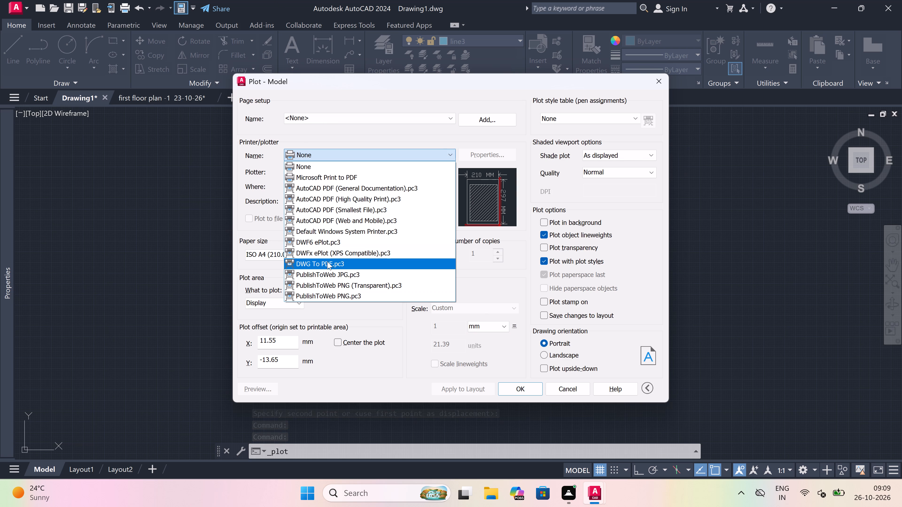
{"action": "left_click", "coordinate": [311, 253]}
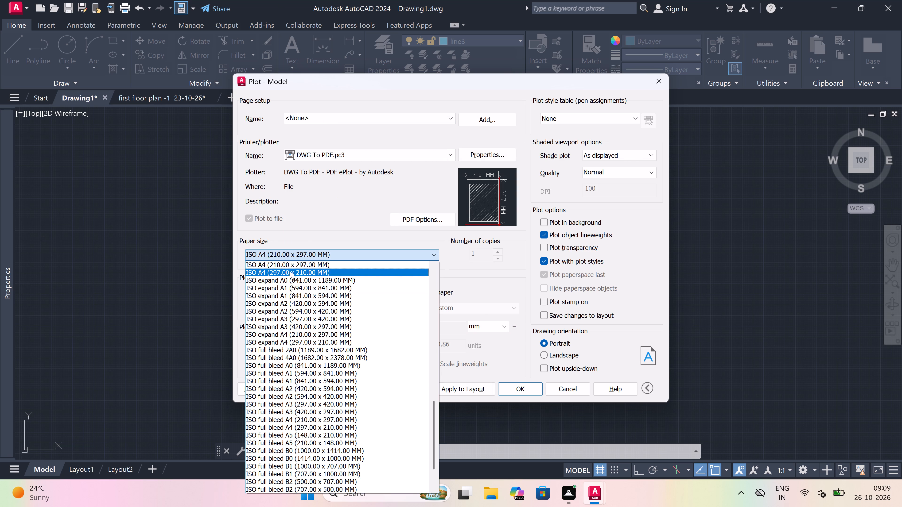
{"action": "left_click", "coordinate": [289, 271]}
Set the plot area to a window spanning opposite corners of the border around the plan.
{"action": "left_click", "coordinate": [269, 300]}
{"action": "left_click", "coordinate": [275, 333]}
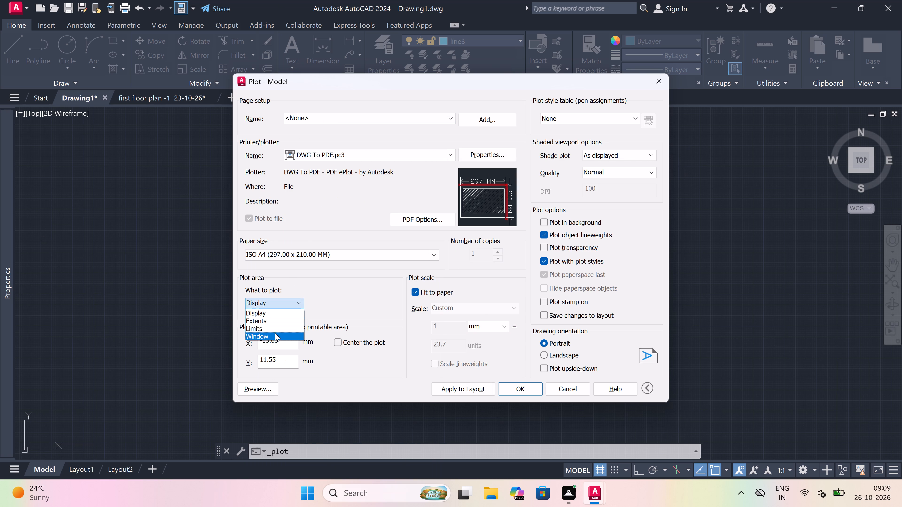
{"action": "left_click_drag", "start_coordinate": [381, 151], "coordinate": [381, 151]}
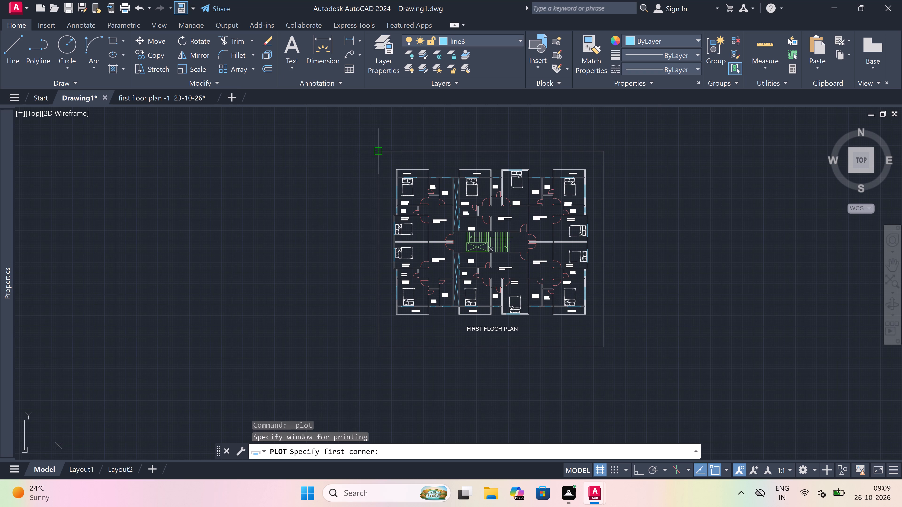
{"action": "left_click_drag", "start_coordinate": [381, 151], "coordinate": [397, 172]}
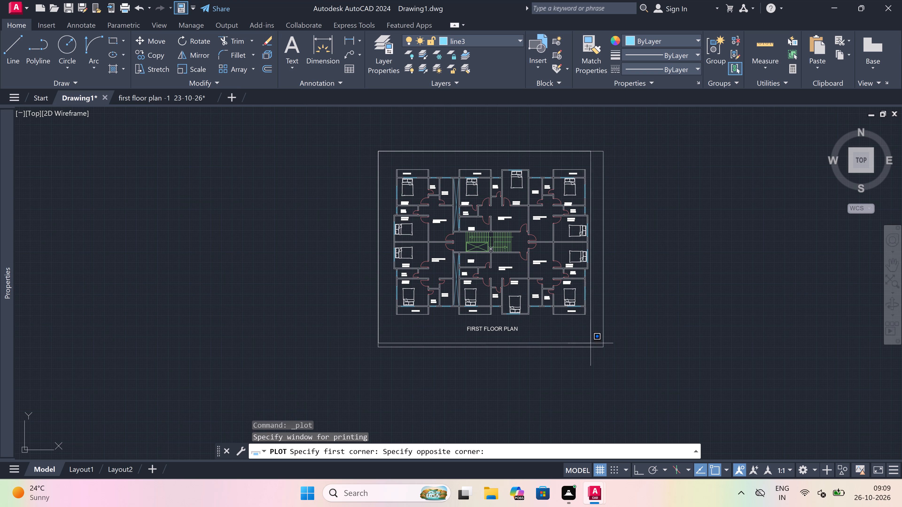
{"action": "left_click", "coordinate": [598, 346]}
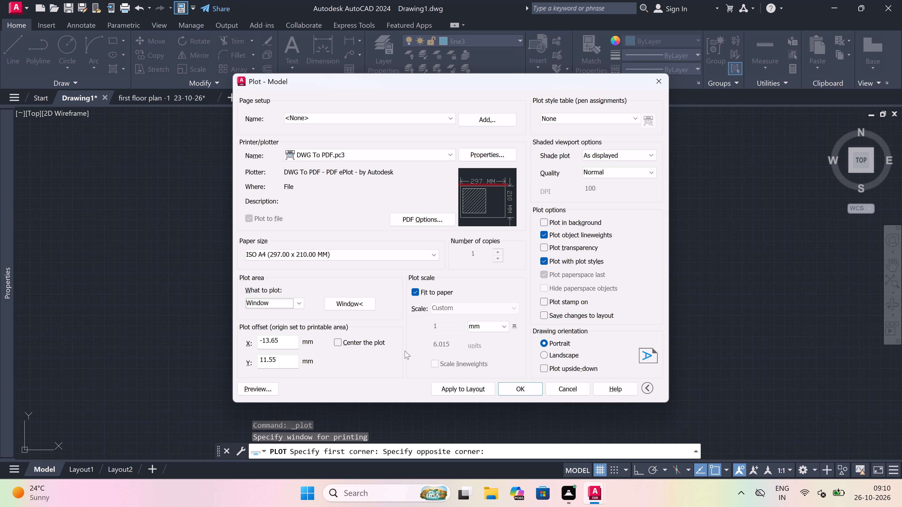
Centre the plot, assign the acad.ctb plot style table and apply the settings to the layout.
{"action": "left_click", "coordinate": [339, 339]}
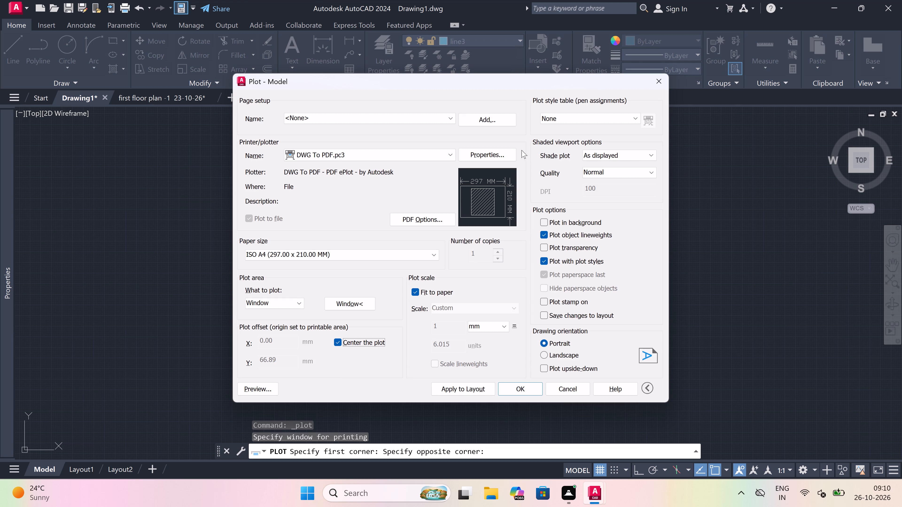
{"action": "left_click", "coordinate": [585, 116]}
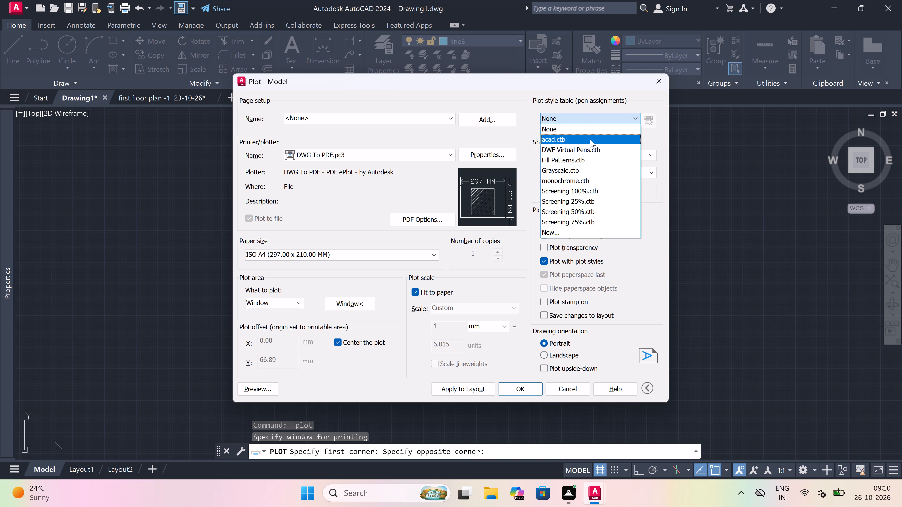
{"action": "left_click", "coordinate": [590, 140]}
{"action": "left_click", "coordinate": [447, 275]}
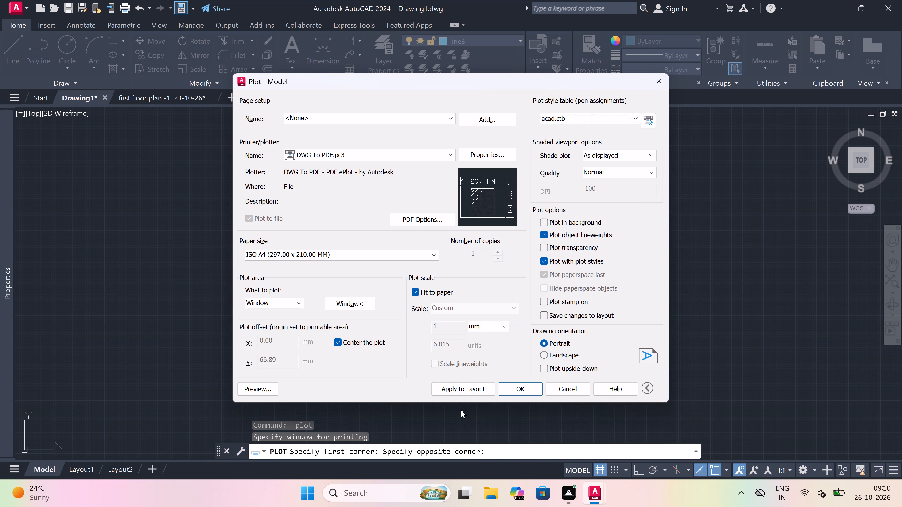
{"action": "left_click", "coordinate": [461, 392]}
Plot the drawing to a PDF named FIRST FLOOR PLAN -1 26-10-26 in Documents and close the resulting PDF view.
{"action": "left_click", "coordinate": [518, 391]}
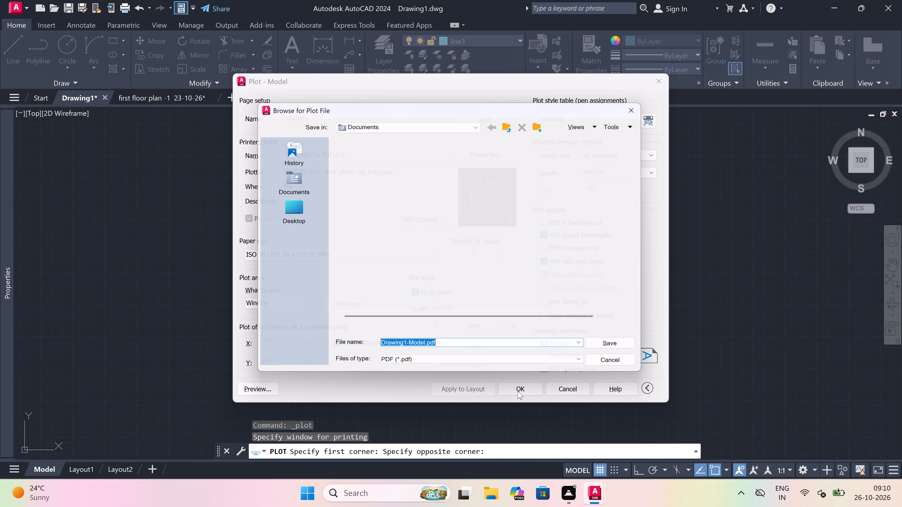
{"action": "key", "text": "BackSpace"}
{"action": "type", "text": "FIRST FLOOR PLAN -"}
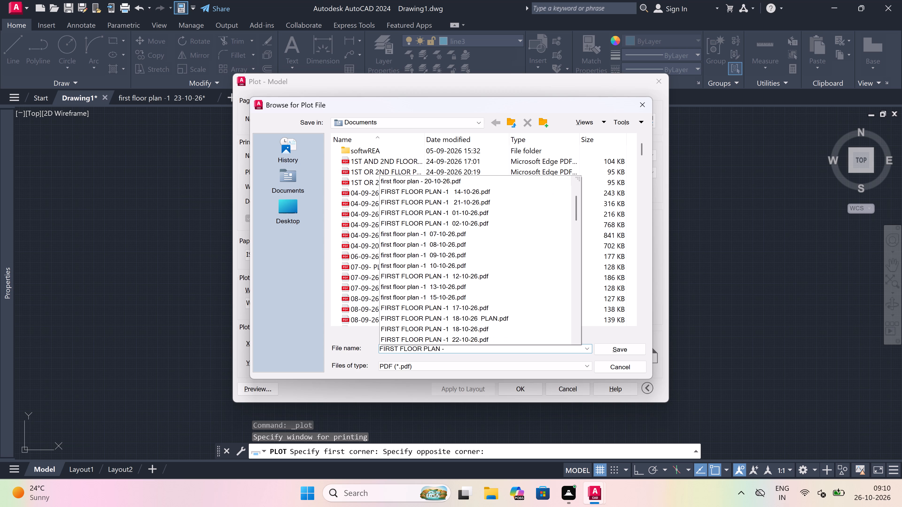
{"action": "type", "text": "1"}
{"action": "key", "text": "space"}
{"action": "key", "text": "space"}
{"action": "key", "text": "space"}
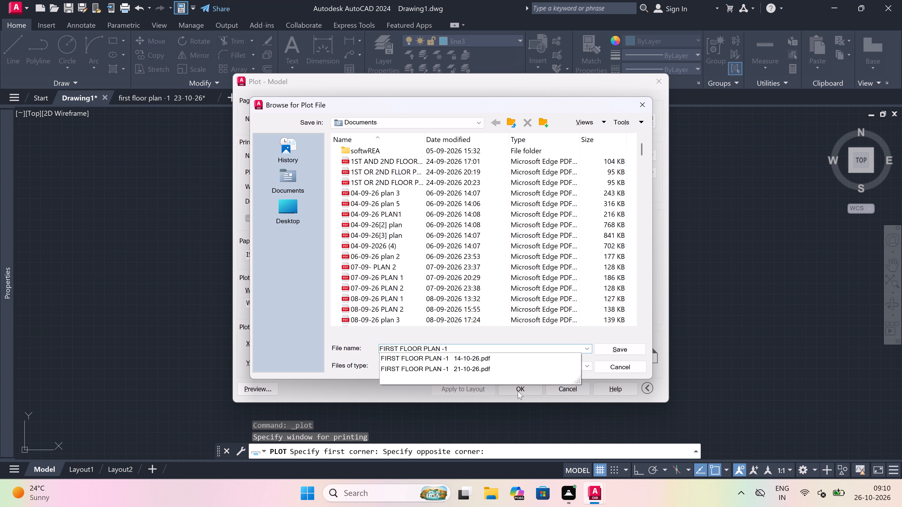
{"action": "type", "text": "26-10-26"}
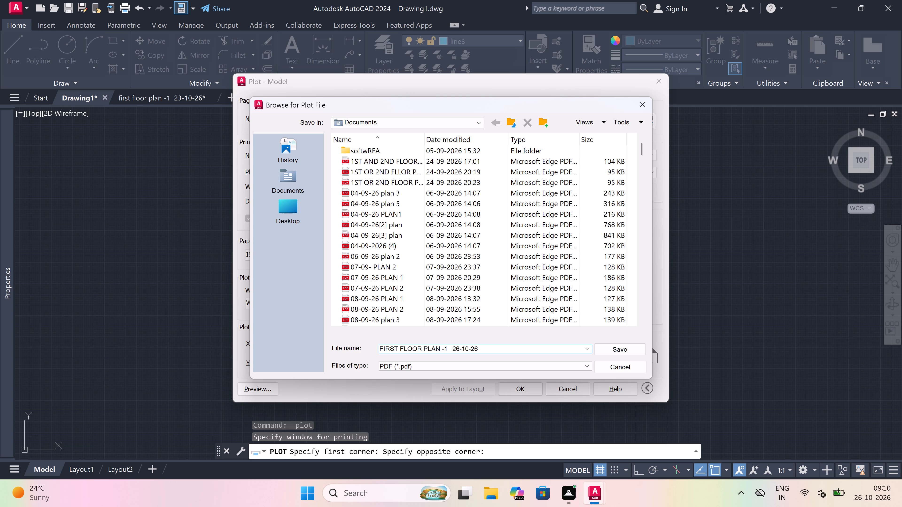
{"action": "left_click", "coordinate": [603, 354]}
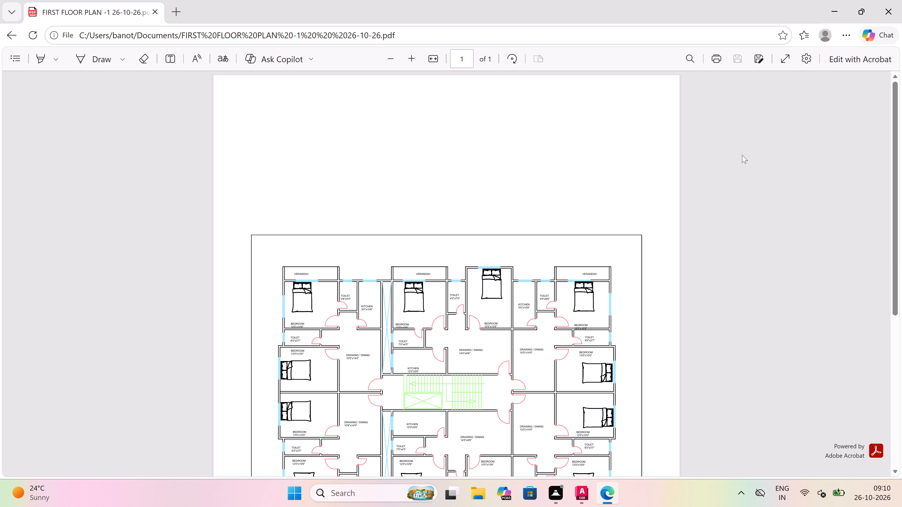
{"action": "left_click", "coordinate": [901, 3]}
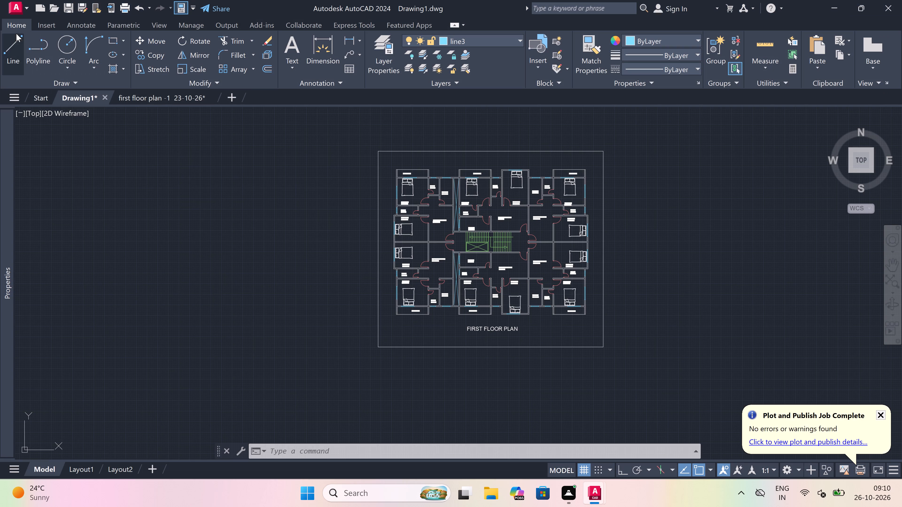
Save the drawing as FIRST FLOOR PLAN -1 26-10-26 in Downloads, in AutoCAD 2018 Drawing format.
{"action": "left_click", "coordinate": [9, 6]}
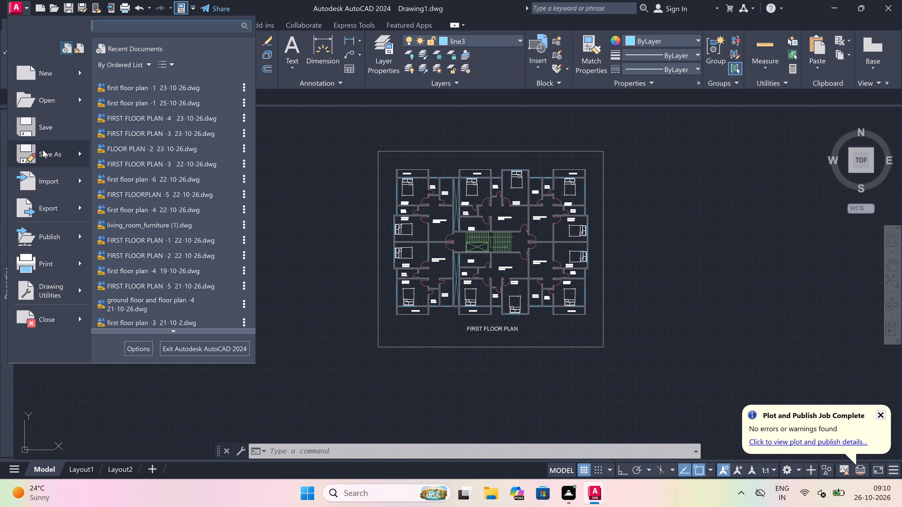
{"action": "left_click", "coordinate": [45, 149]}
{"action": "key", "text": "BackSpace"}
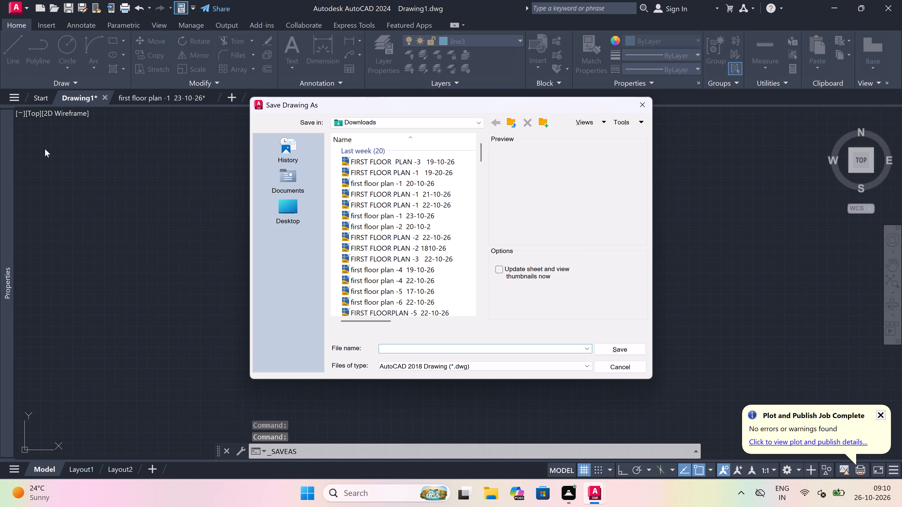
{"action": "type", "text": "FIRST FLOOR PLAN -"}
{"action": "type", "text": "1 26-10-26"}
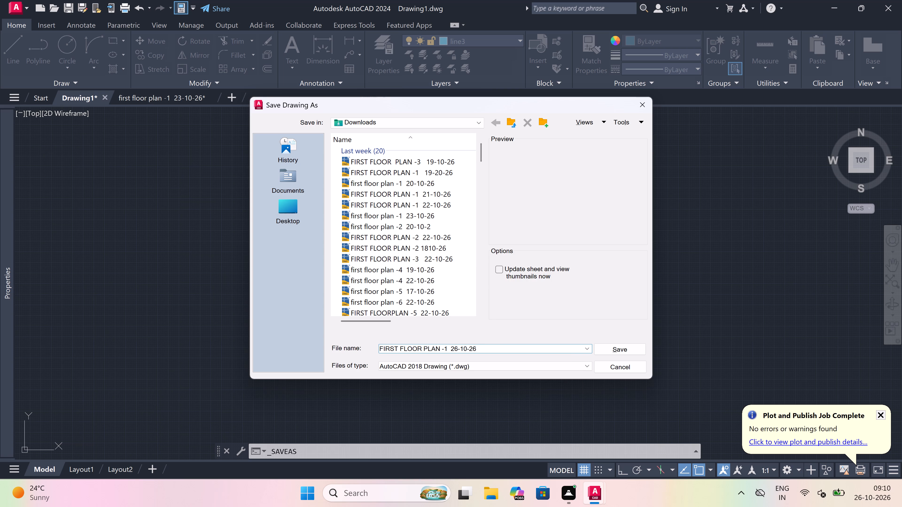
{"action": "left_click", "coordinate": [620, 353]}
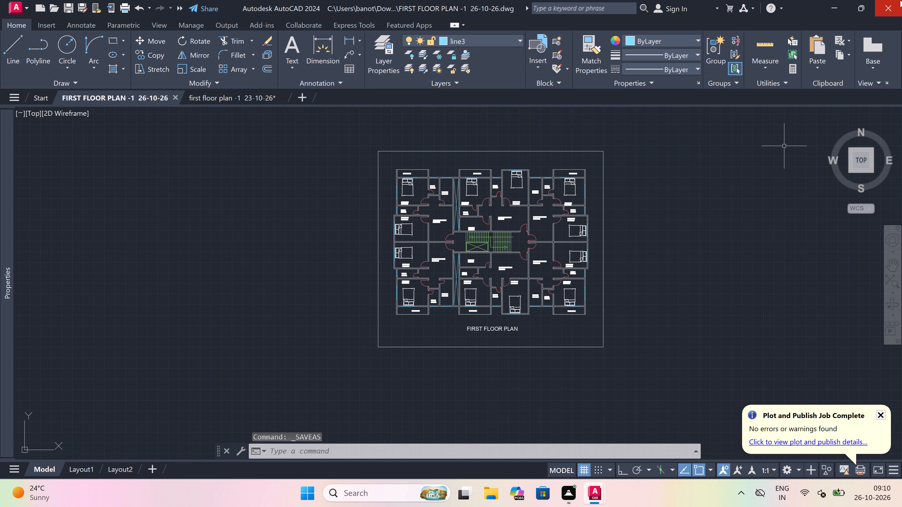
Exit AutoCAD, saving the changes to the other open drawing, first floor plan -1 23-10-26.
{"action": "left_click", "coordinate": [900, 2]}
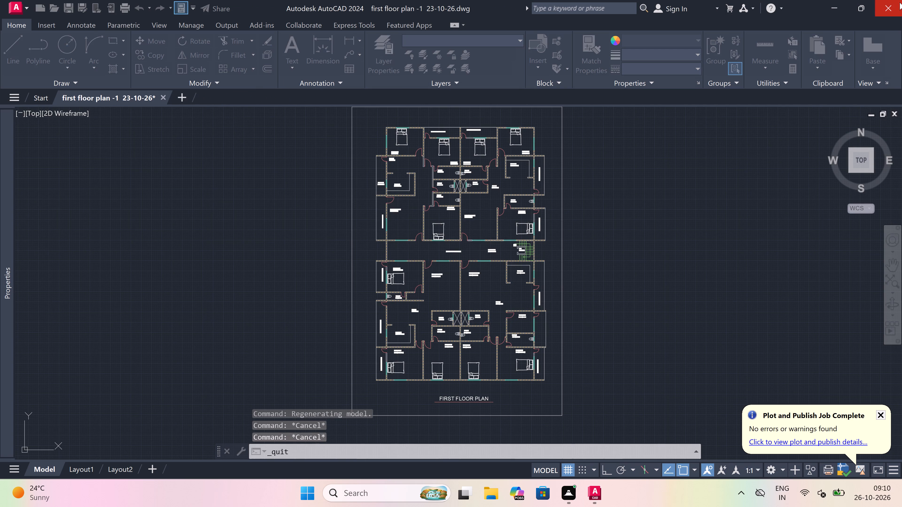
{"action": "left_click", "coordinate": [422, 261]}
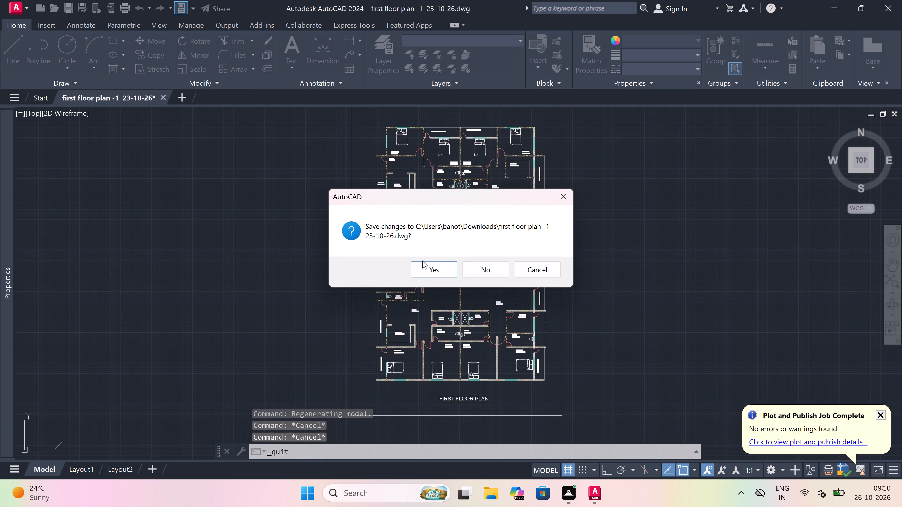
{"action": "left_click", "coordinate": [423, 268]}
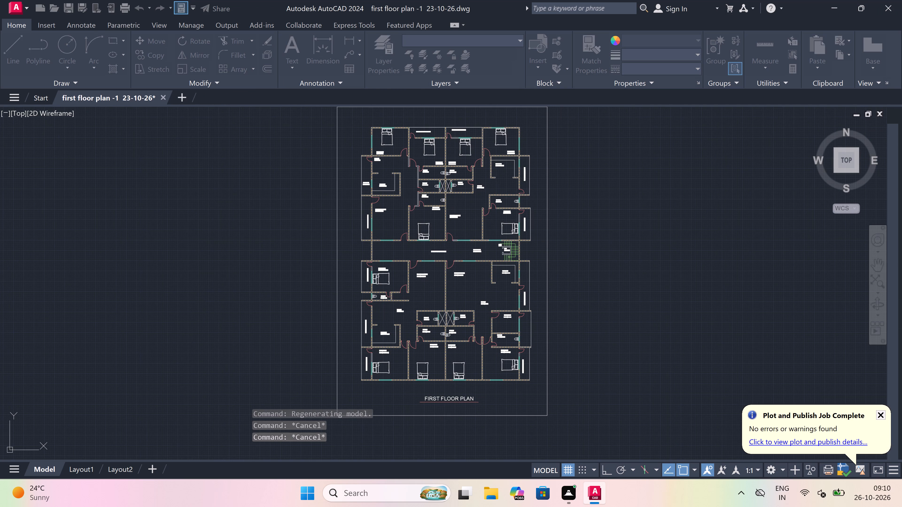